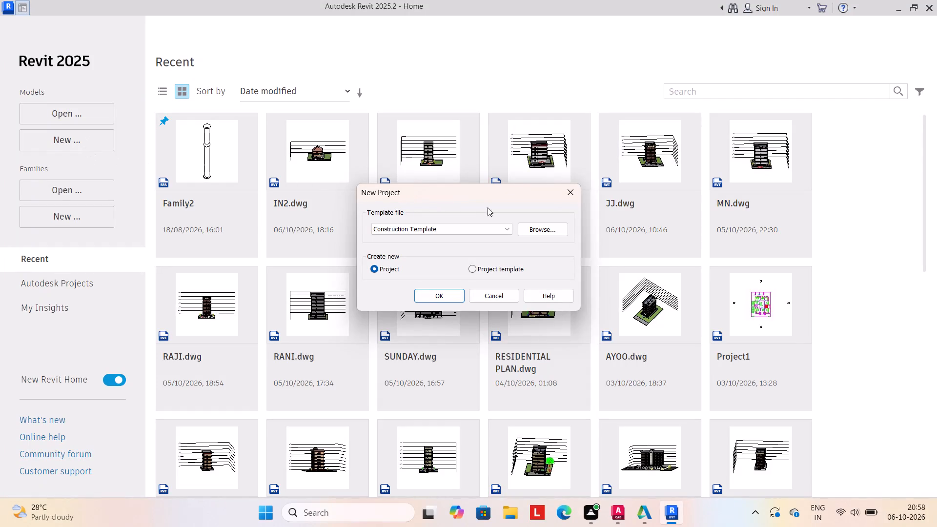
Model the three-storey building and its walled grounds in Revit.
Create a new project from the default.rte template in the English-Imperial templates folder.
{"action": "left_click", "coordinate": [540, 227]}
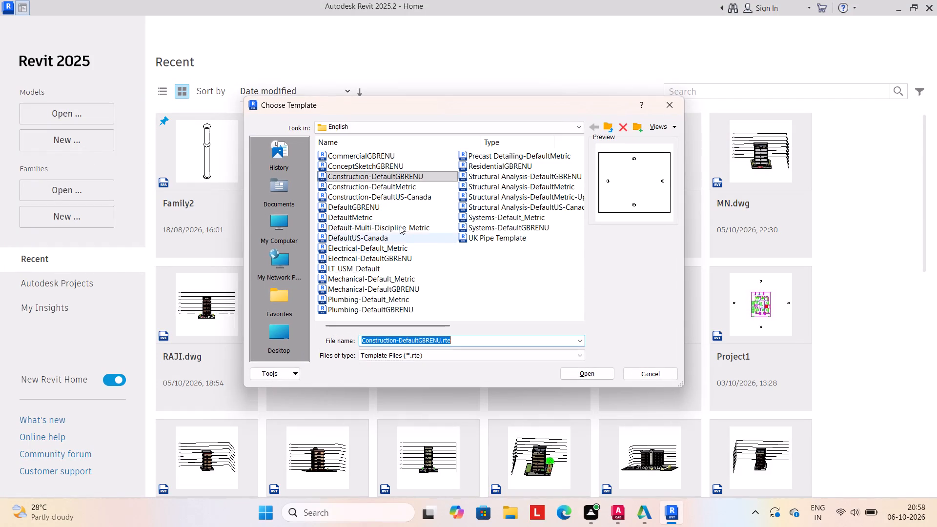
{"action": "left_click", "coordinate": [607, 121]}
{"action": "left_click", "coordinate": [606, 126]}
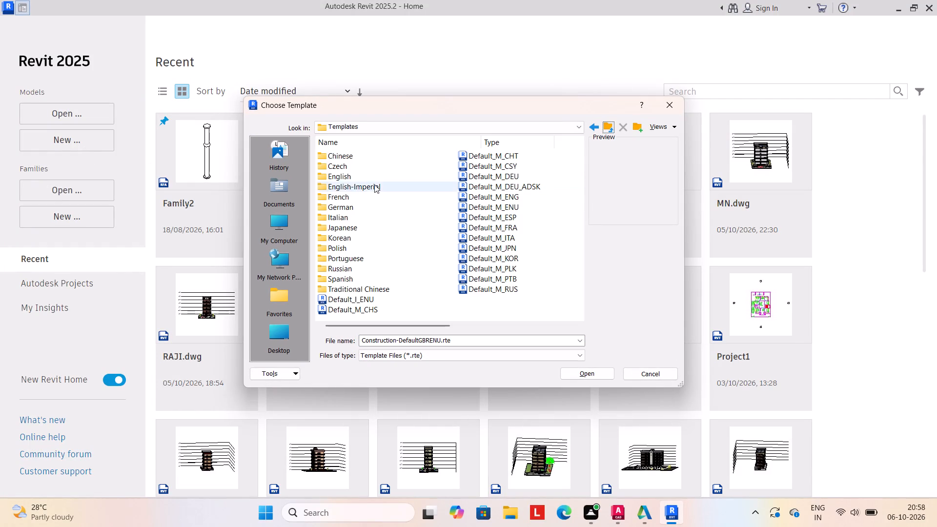
{"action": "double_click", "coordinate": [374, 184]}
{"action": "double_click", "coordinate": [374, 178]}
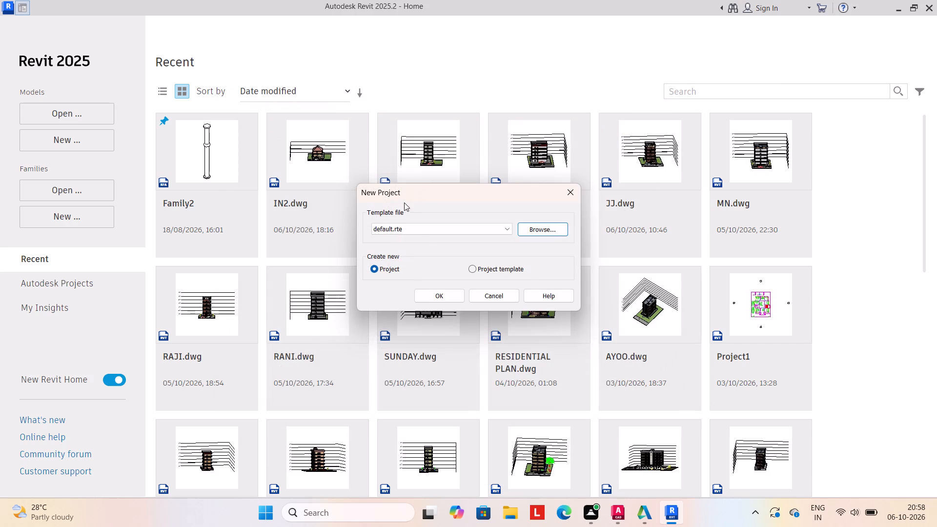
{"action": "left_click", "coordinate": [432, 296]}
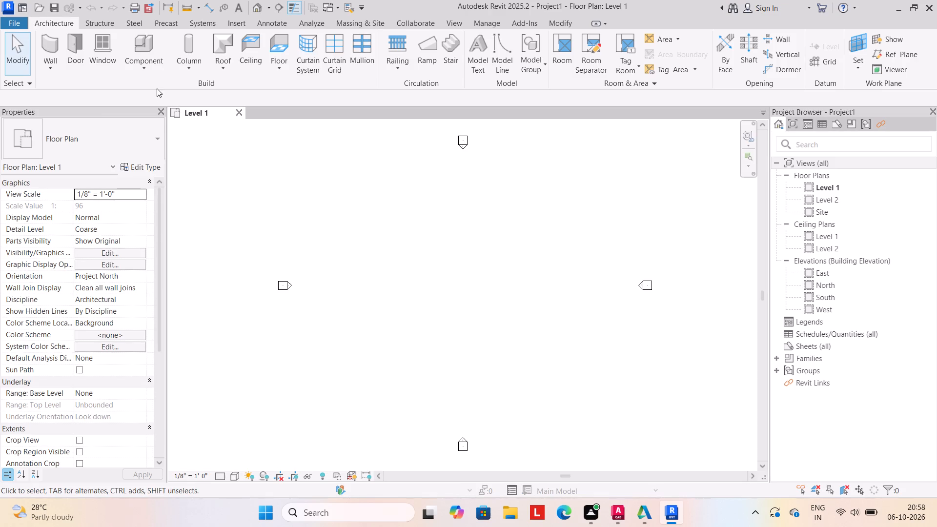
Link the IN4.dwg floor plan from the Desktop into Level 1 with Auto - Center to Center positioning.
{"action": "left_click", "coordinate": [232, 22]}
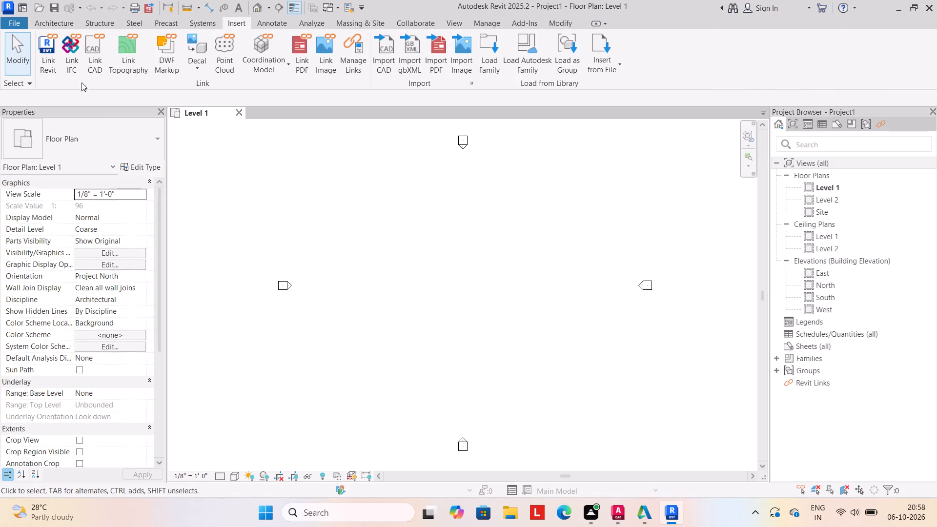
{"action": "left_click", "coordinate": [90, 52]}
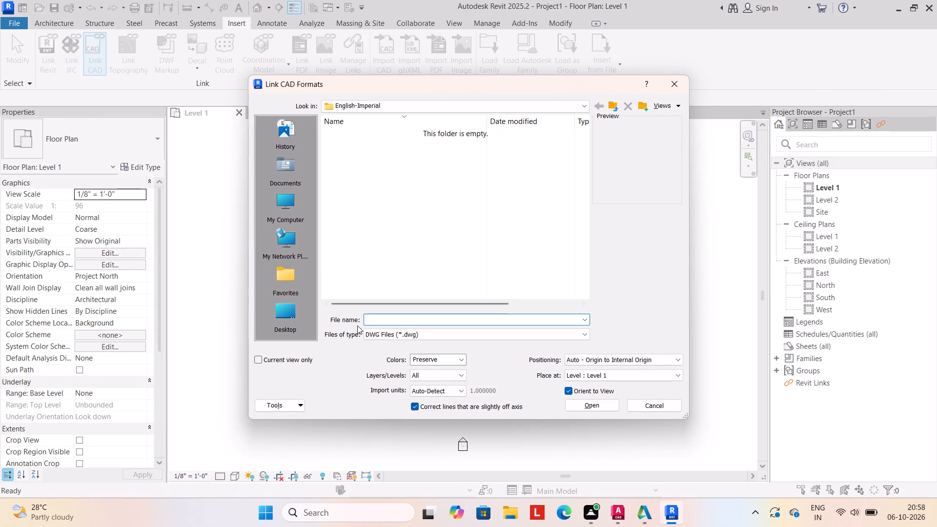
{"action": "left_click", "coordinate": [284, 311]}
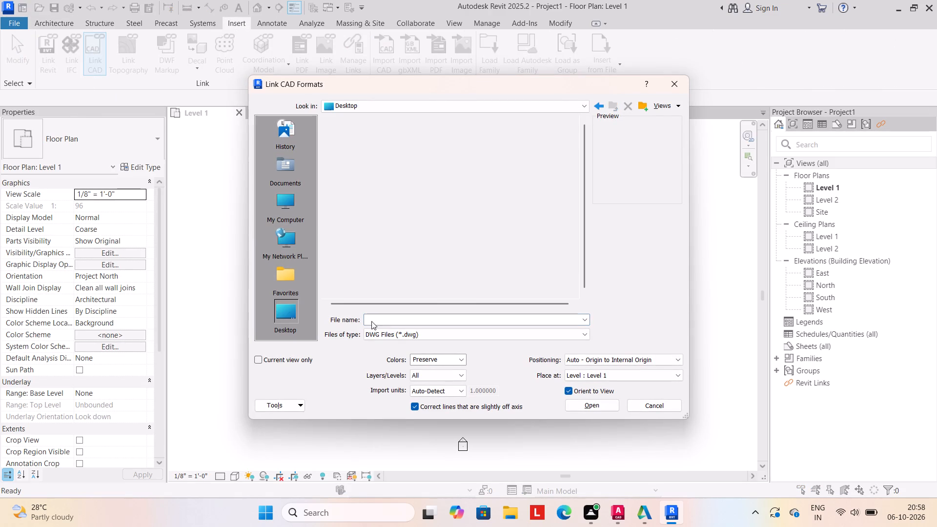
{"action": "left_click", "coordinate": [387, 320]}
{"action": "type", "text": "IN"}
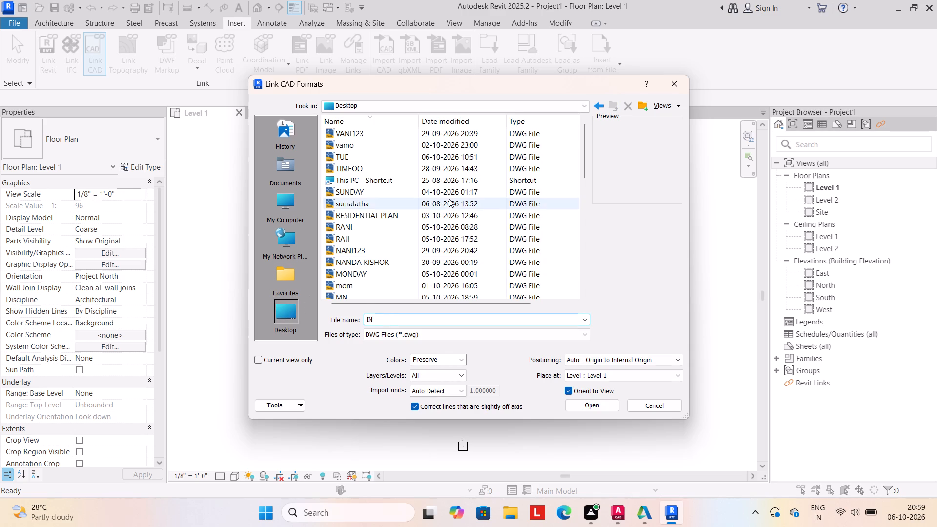
{"action": "scroll", "coordinate": [449, 199], "scroll_direction": "down", "scroll_amount": 4}
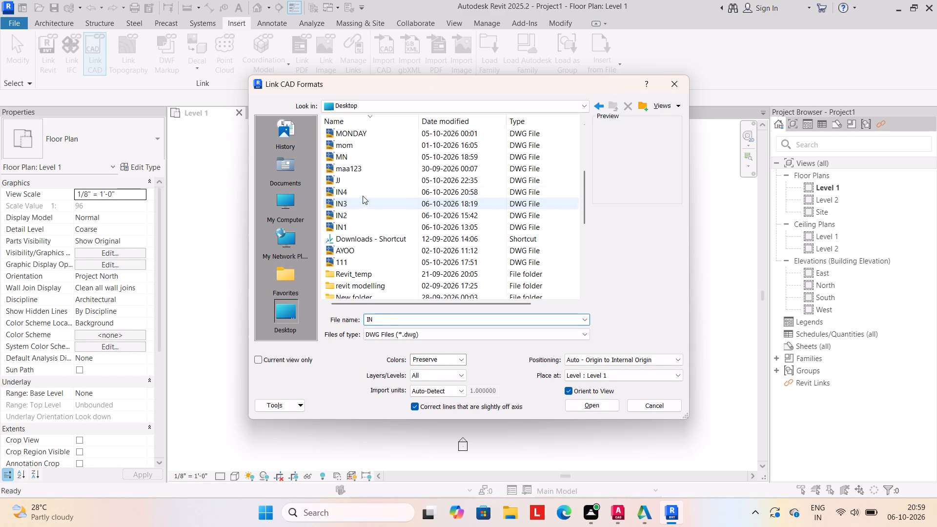
{"action": "left_click", "coordinate": [365, 190]}
{"action": "left_click", "coordinate": [675, 358]}
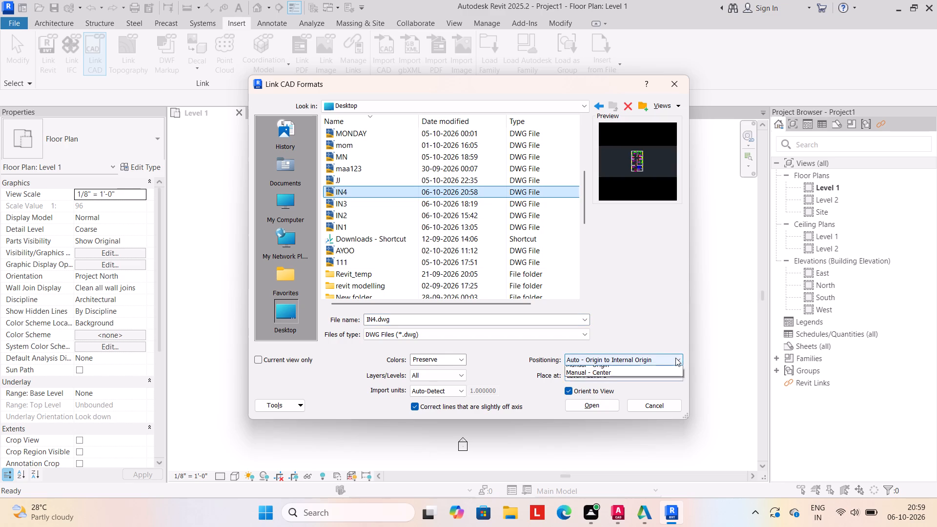
{"action": "left_click", "coordinate": [640, 368]}
{"action": "left_click", "coordinate": [598, 405]}
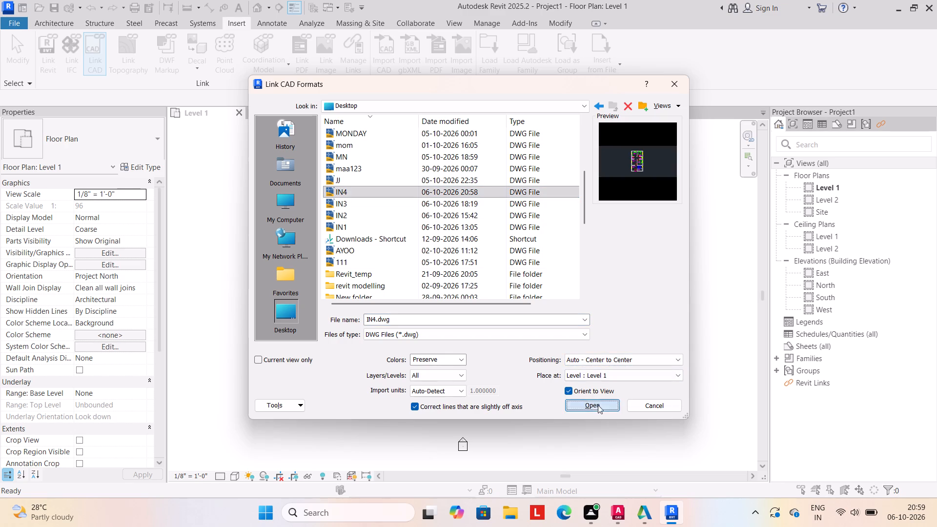
{"action": "scroll", "coordinate": [484, 310], "scroll_direction": "up", "scroll_amount": 4}
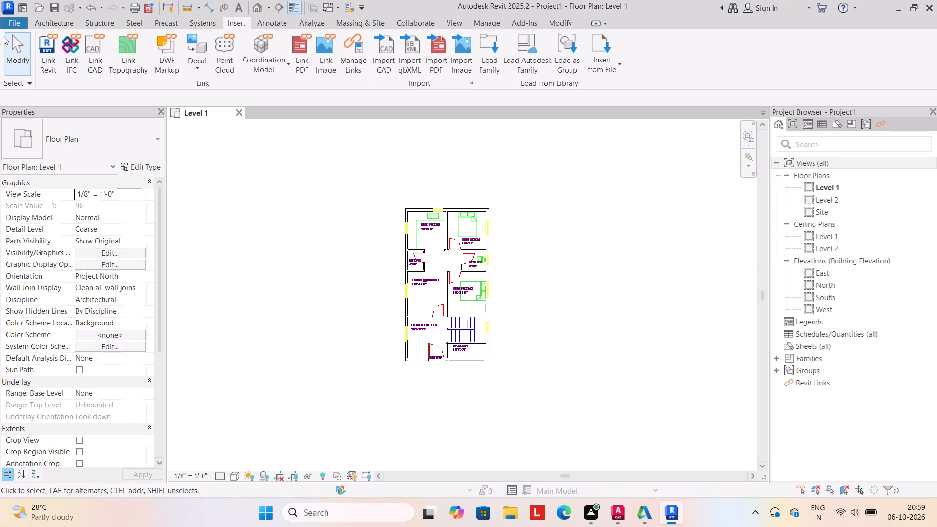
Start an architectural wall and duplicate the Generic - 8" type as WALL9".
{"action": "left_click", "coordinate": [40, 22]}
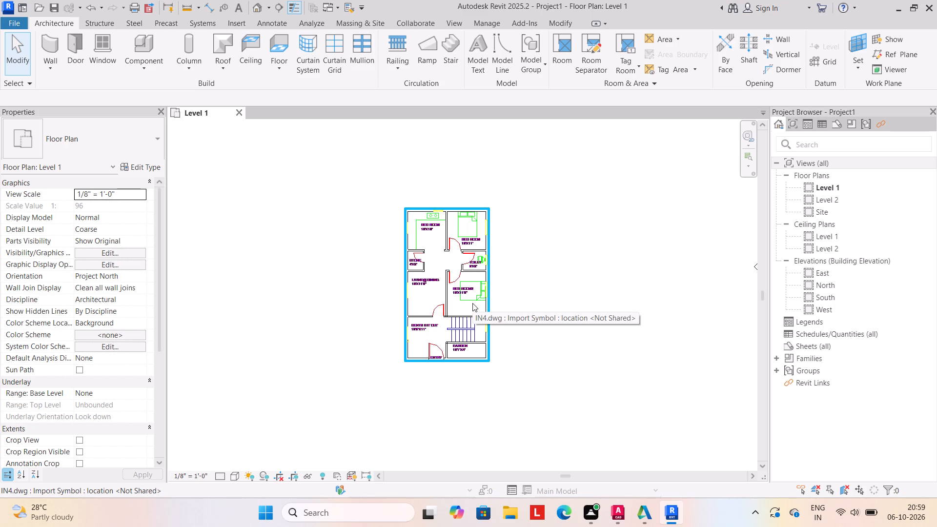
{"action": "scroll", "coordinate": [472, 303], "scroll_direction": "up", "scroll_amount": 3}
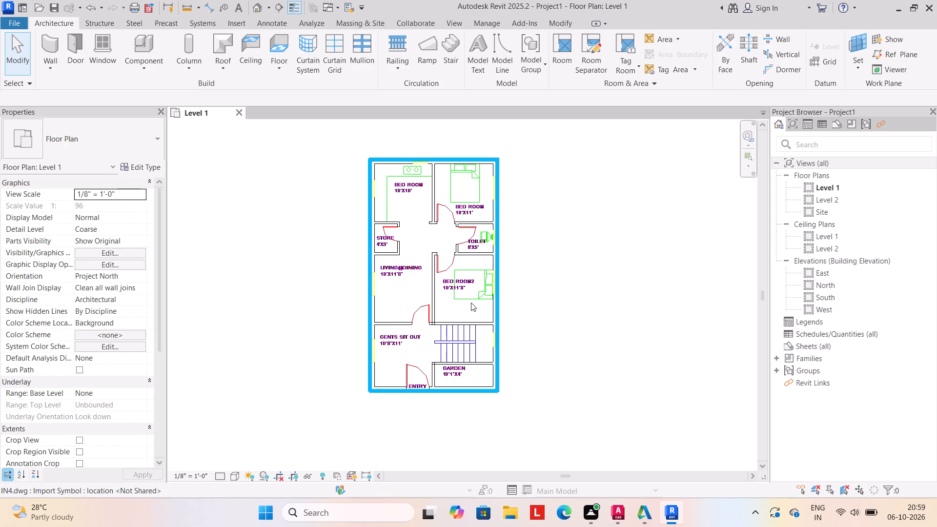
{"action": "left_click", "coordinate": [52, 67]}
{"action": "left_click", "coordinate": [61, 87]}
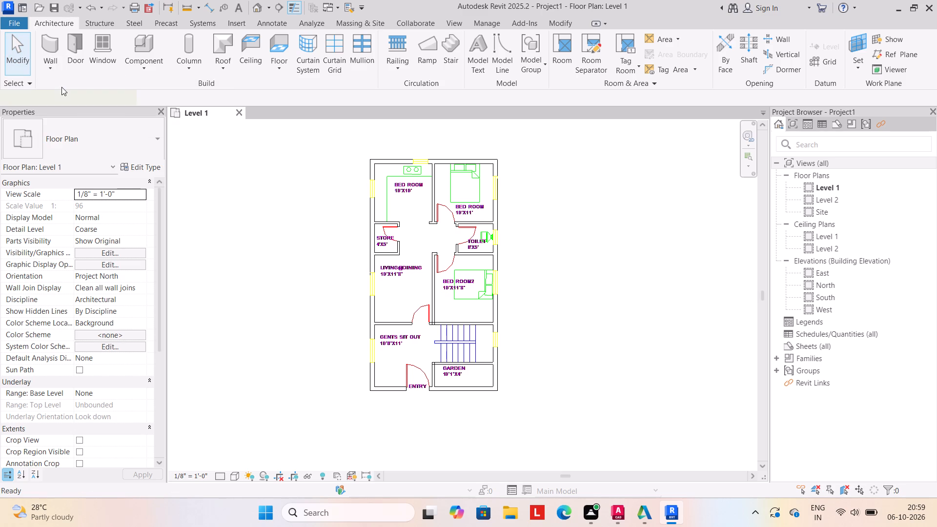
{"action": "left_click", "coordinate": [143, 168]}
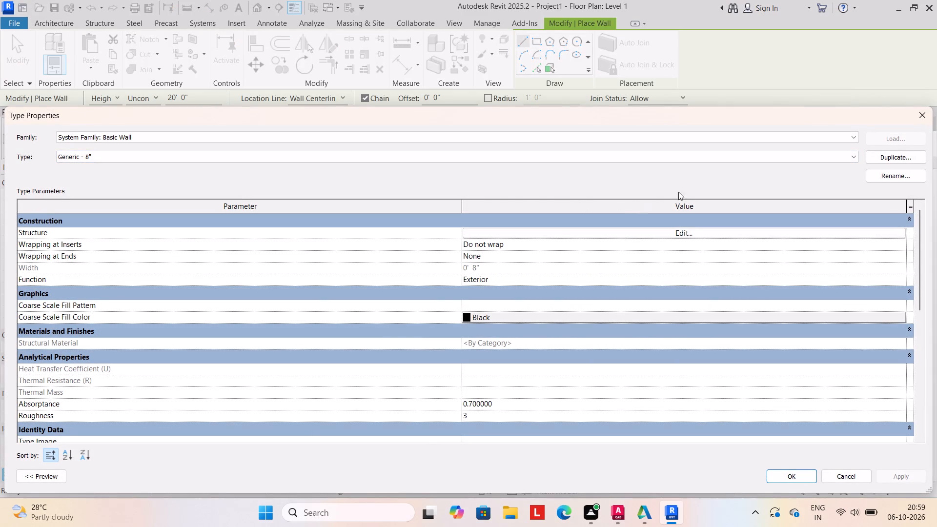
{"action": "left_click", "coordinate": [886, 154]}
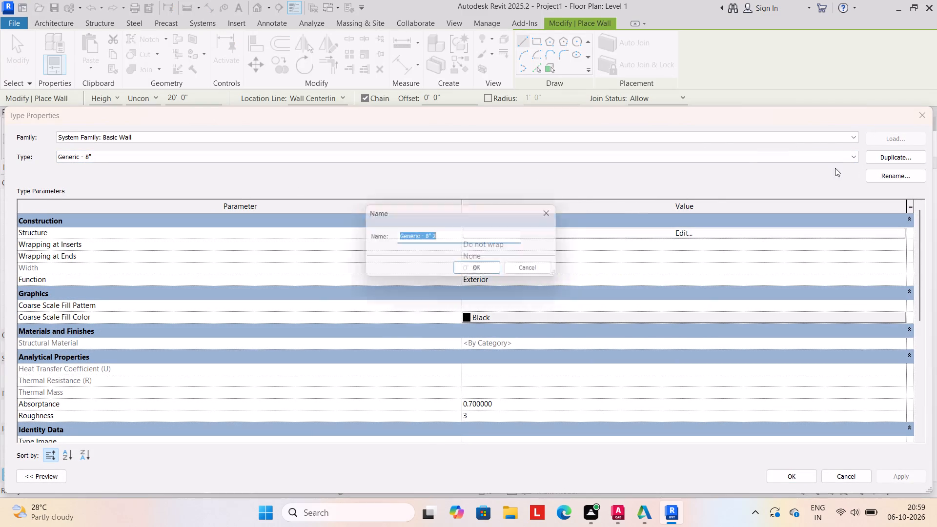
{"action": "type", "text": "WALL"}
{"action": "type", "text": "9\""}
{"action": "key", "text": "Return"}
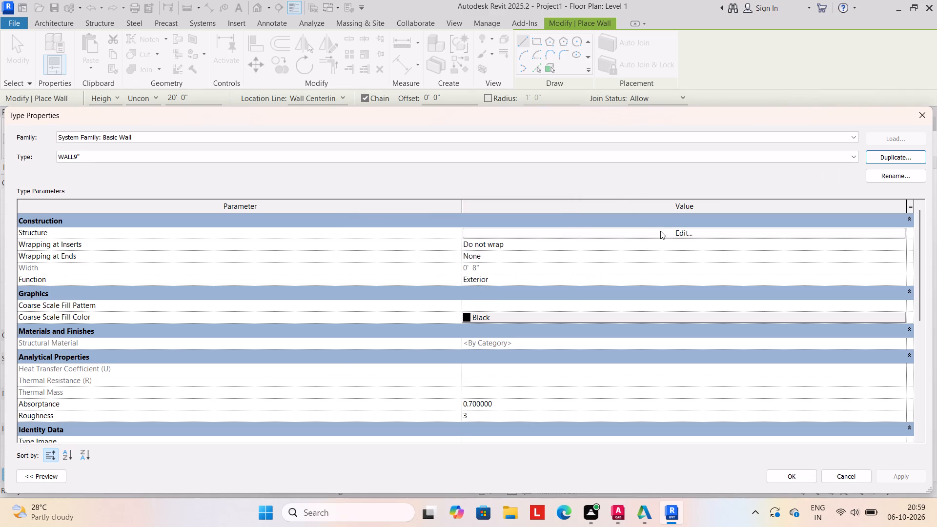
Set the structure layer thickness of the WALL9" type to 9" and apply it.
{"action": "left_click", "coordinate": [660, 231]}
{"action": "left_click", "coordinate": [427, 231]}
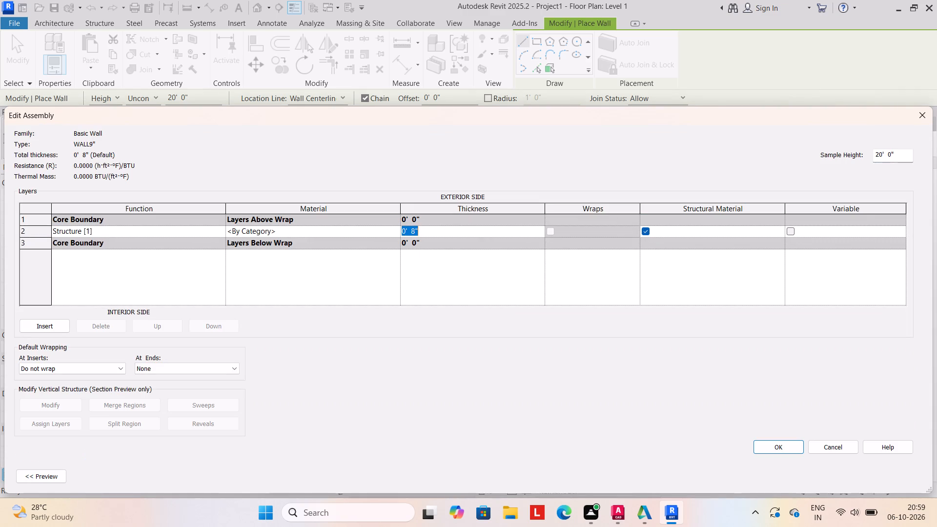
{"action": "type", "text": "9\""}
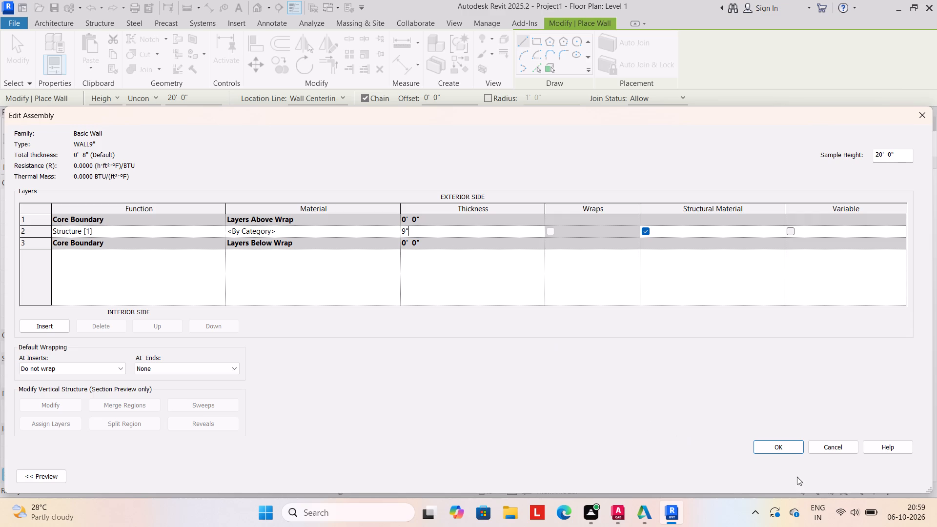
{"action": "left_click", "coordinate": [788, 445]}
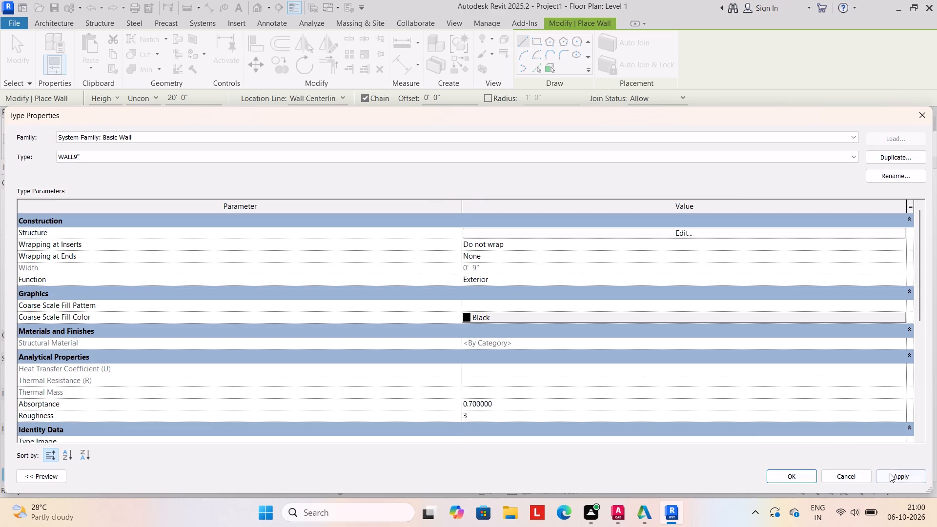
{"action": "left_click", "coordinate": [897, 474]}
{"action": "left_click", "coordinate": [795, 476]}
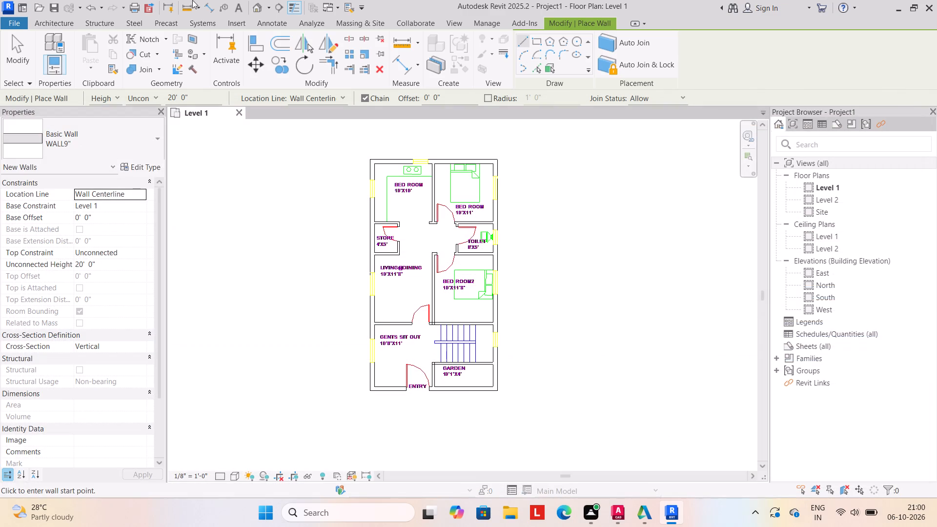
Set the new walls' location line to Finish Face: Interior and their unconnected height to 10'.
{"action": "left_click", "coordinate": [138, 194]}
{"action": "left_click", "coordinate": [126, 234]}
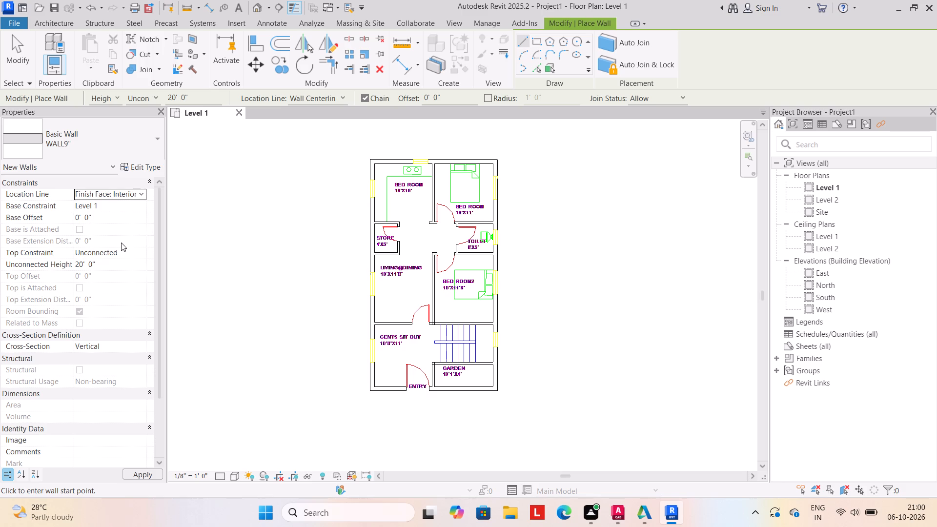
{"action": "left_click", "coordinate": [115, 264]}
{"action": "type", "text": "10'"}
{"action": "key", "text": "Return"}
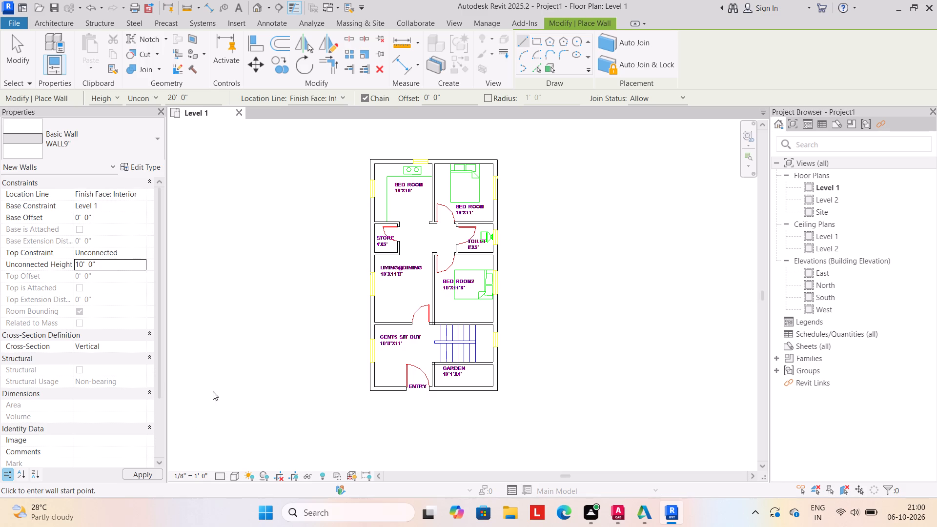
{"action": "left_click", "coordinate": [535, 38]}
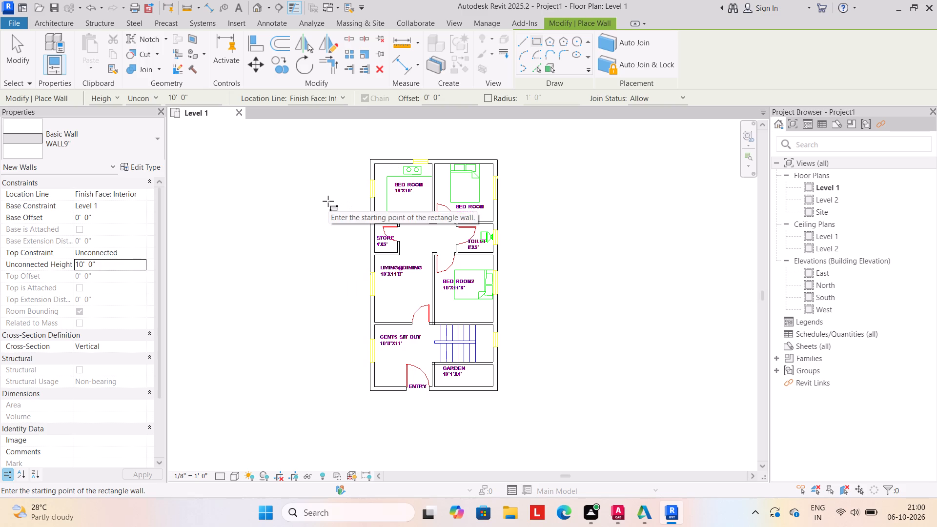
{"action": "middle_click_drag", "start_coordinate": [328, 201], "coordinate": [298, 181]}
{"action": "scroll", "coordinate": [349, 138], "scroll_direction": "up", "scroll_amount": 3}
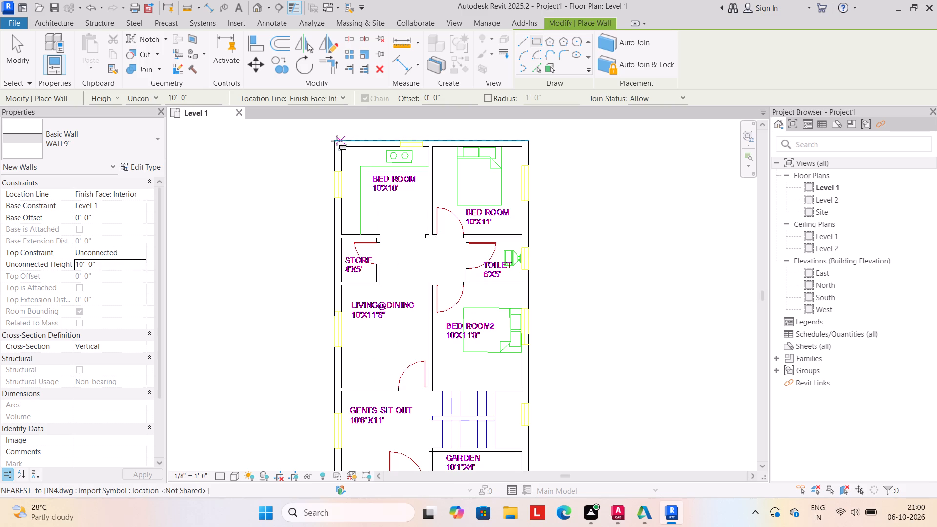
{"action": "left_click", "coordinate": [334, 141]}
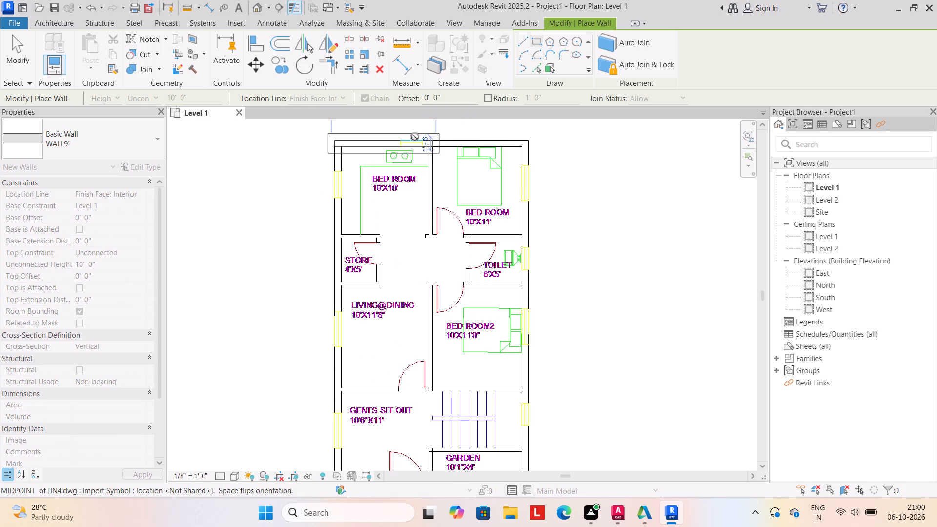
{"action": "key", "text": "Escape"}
Draw a closed rectangle of WALL9" walls, 22' by 40', along the plan's outer outline, flipped so the thickness lies inside.
{"action": "left_click", "coordinate": [524, 37]}
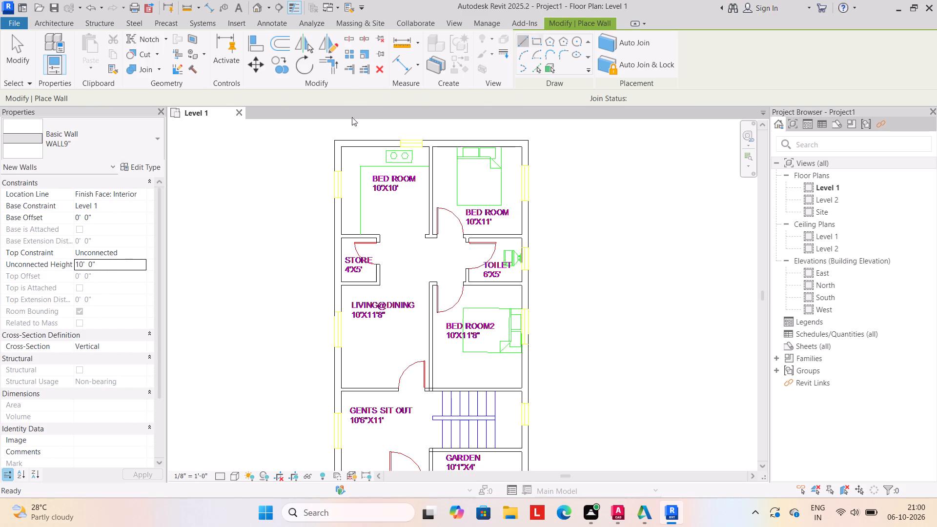
{"action": "left_click", "coordinate": [333, 141]}
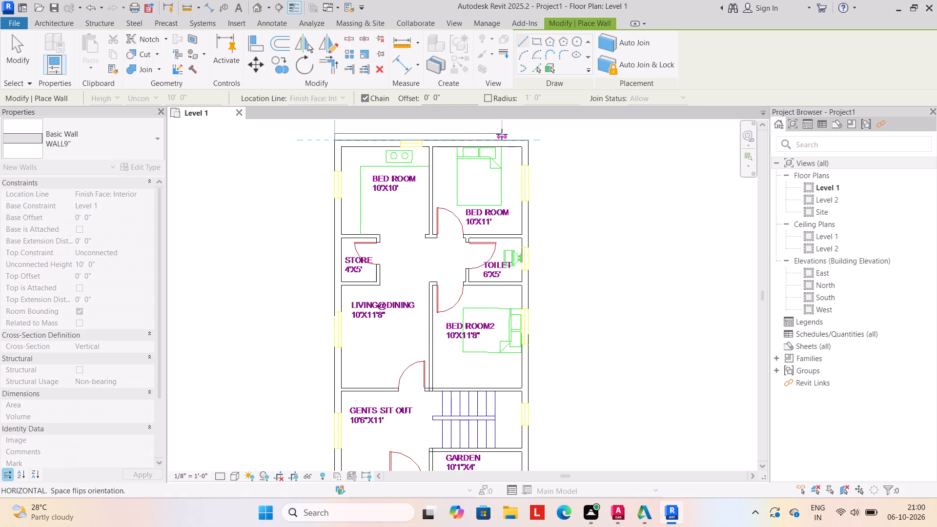
{"action": "key", "text": "space"}
{"action": "left_click", "coordinate": [529, 140]}
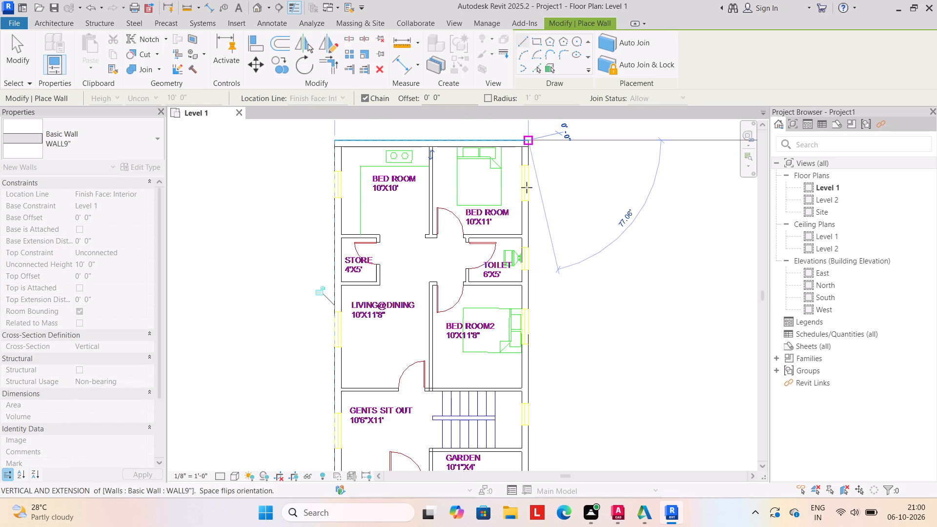
{"action": "middle_click_drag", "start_coordinate": [527, 383], "coordinate": [500, 243]}
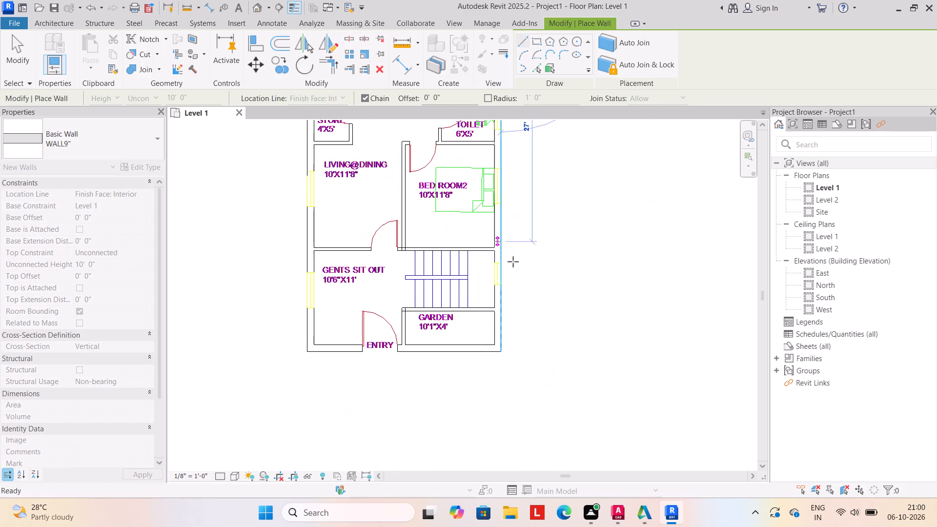
{"action": "left_click_drag", "start_coordinate": [502, 350], "coordinate": [494, 348]}
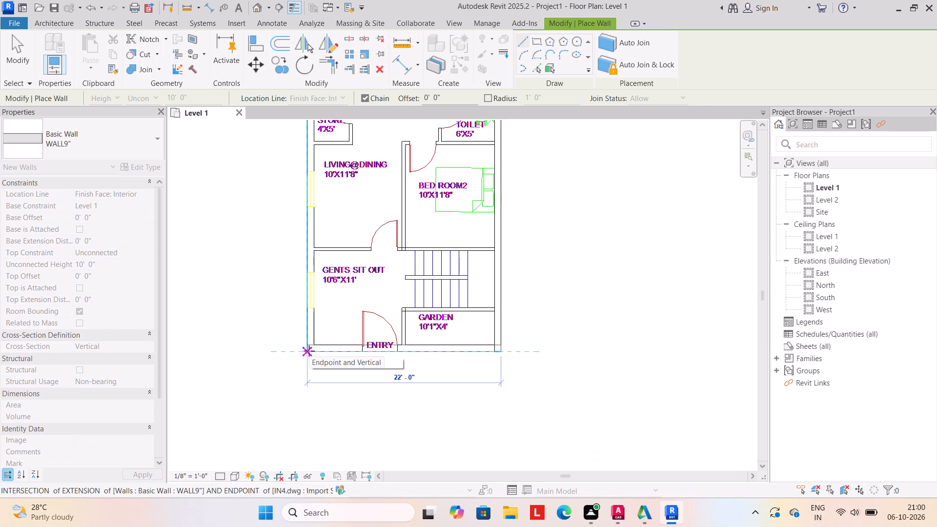
{"action": "left_click_drag", "start_coordinate": [309, 351], "coordinate": [309, 346]}
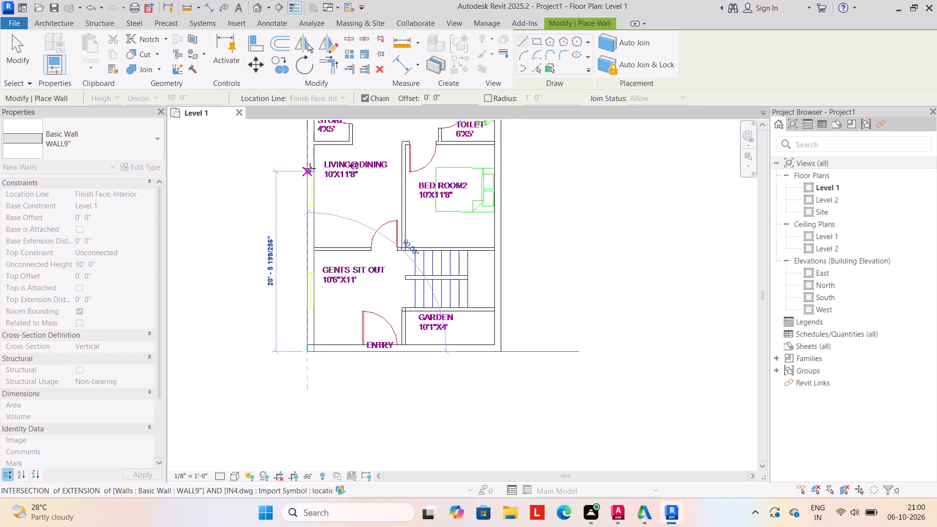
{"action": "scroll", "coordinate": [310, 168], "scroll_direction": "down", "scroll_amount": 2}
{"action": "middle_click_drag", "start_coordinate": [311, 166], "coordinate": [321, 300]}
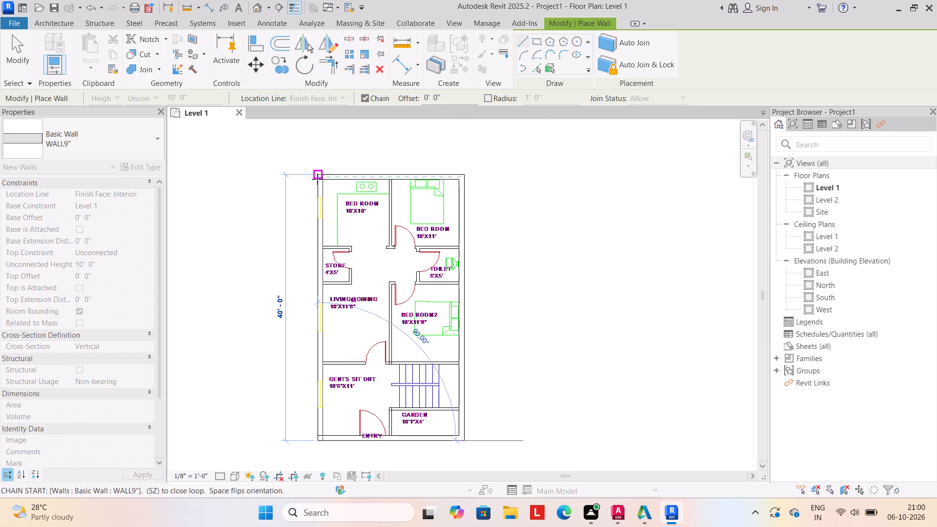
{"action": "left_click", "coordinate": [317, 179]}
{"action": "key", "text": "Escape"}
Open the default 3D view, set its visual style to Shaded, and end wall placement in that view.
{"action": "scroll", "coordinate": [272, 268], "scroll_direction": "down", "scroll_amount": 1}
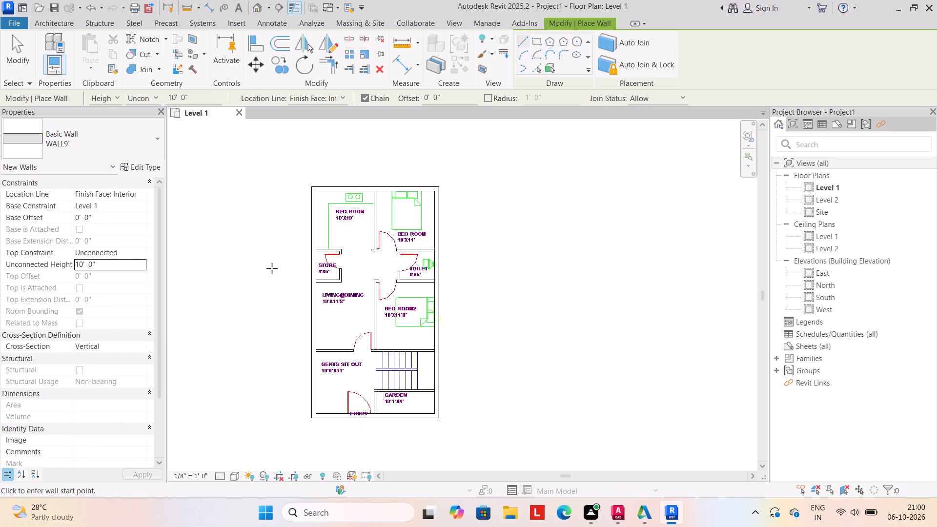
{"action": "middle_click_drag", "start_coordinate": [272, 268], "coordinate": [290, 253]}
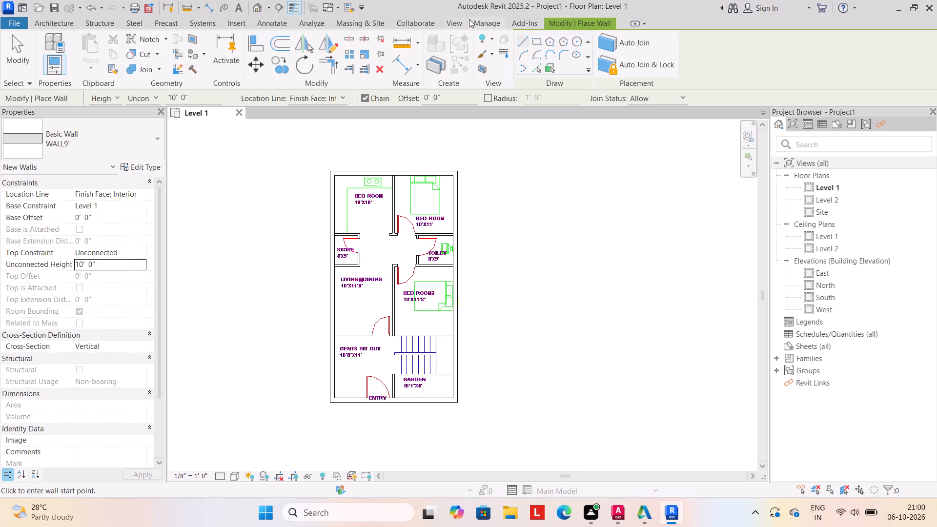
{"action": "left_click", "coordinate": [267, 6]}
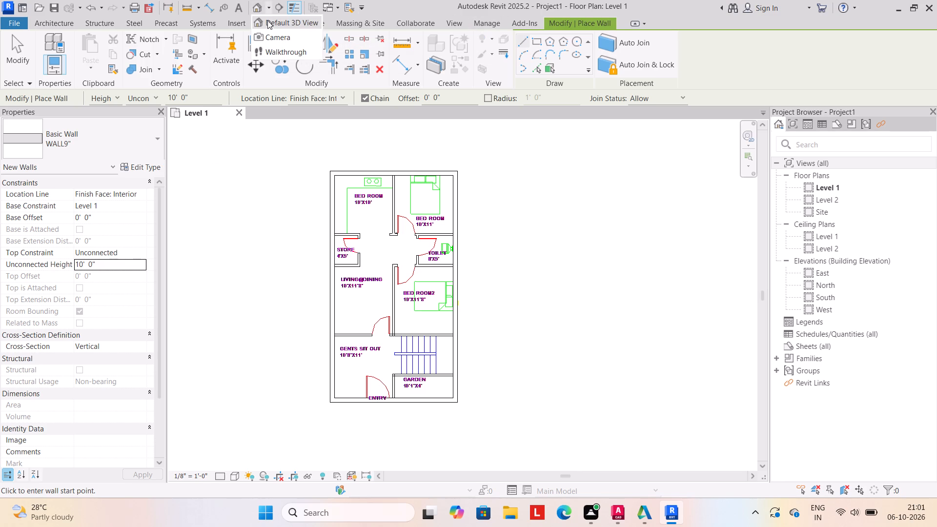
{"action": "left_click", "coordinate": [267, 23]}
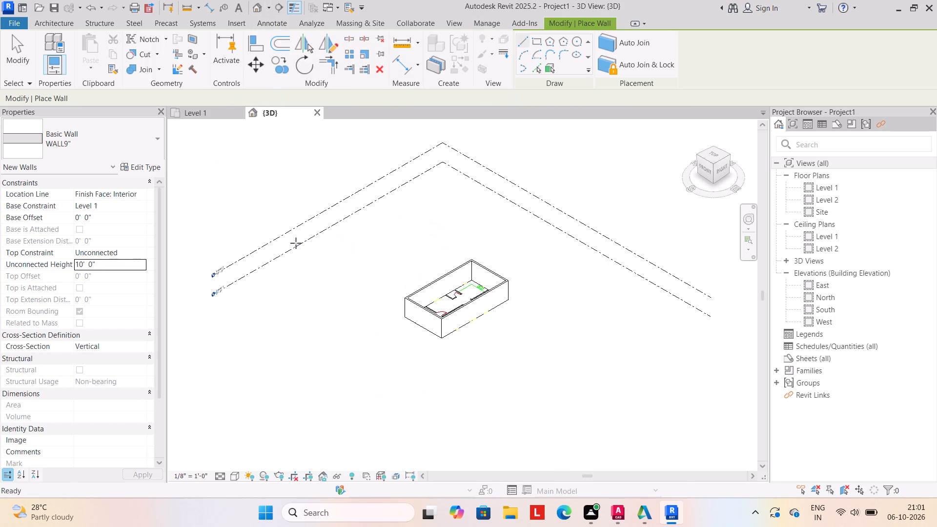
{"action": "left_click", "coordinate": [236, 475]}
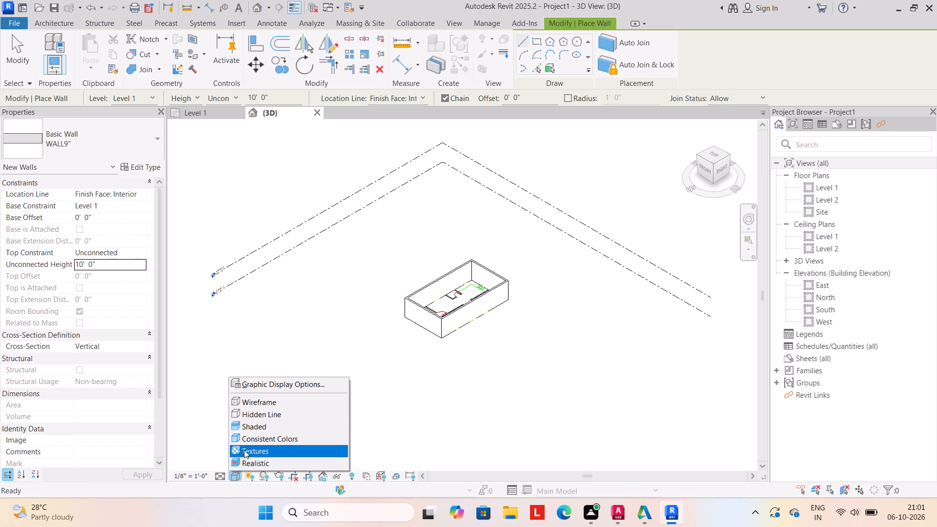
{"action": "left_click", "coordinate": [256, 427]}
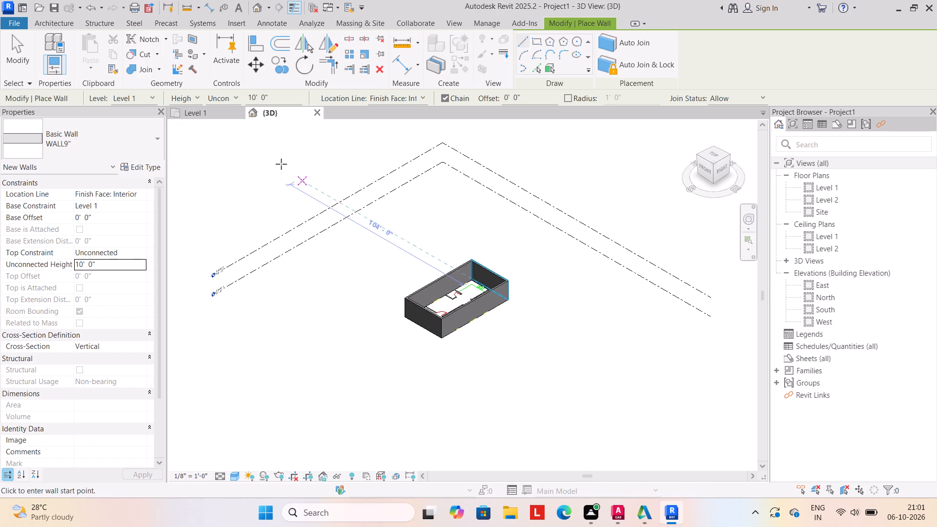
{"action": "left_click", "coordinate": [214, 114]}
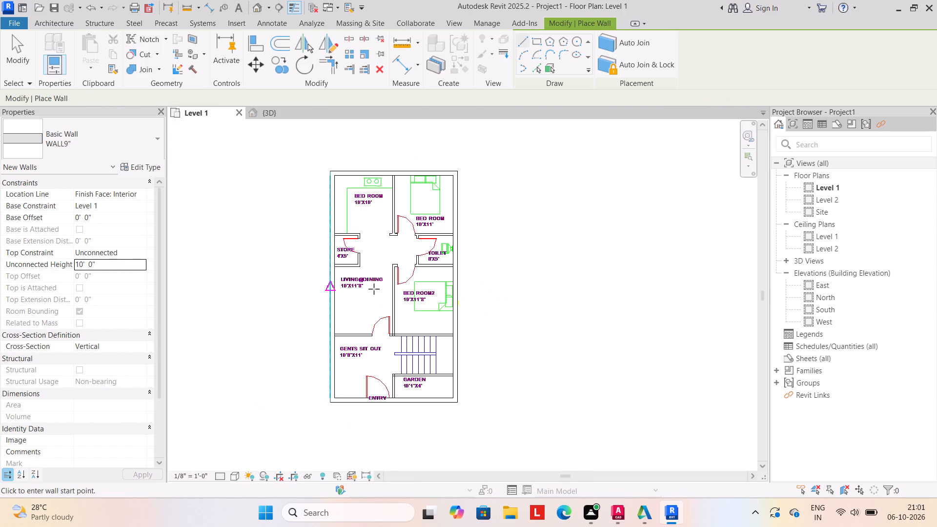
{"action": "left_click", "coordinate": [283, 119]}
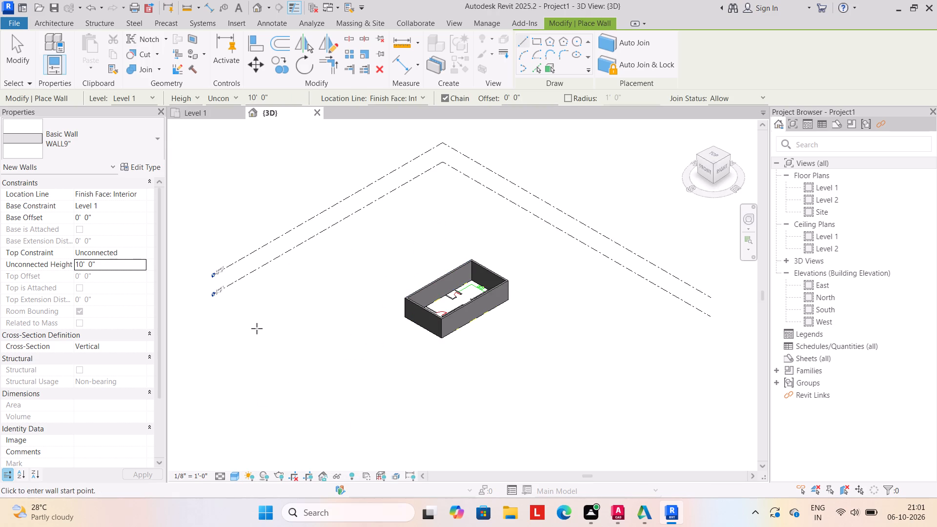
{"action": "key", "text": "Escape"}
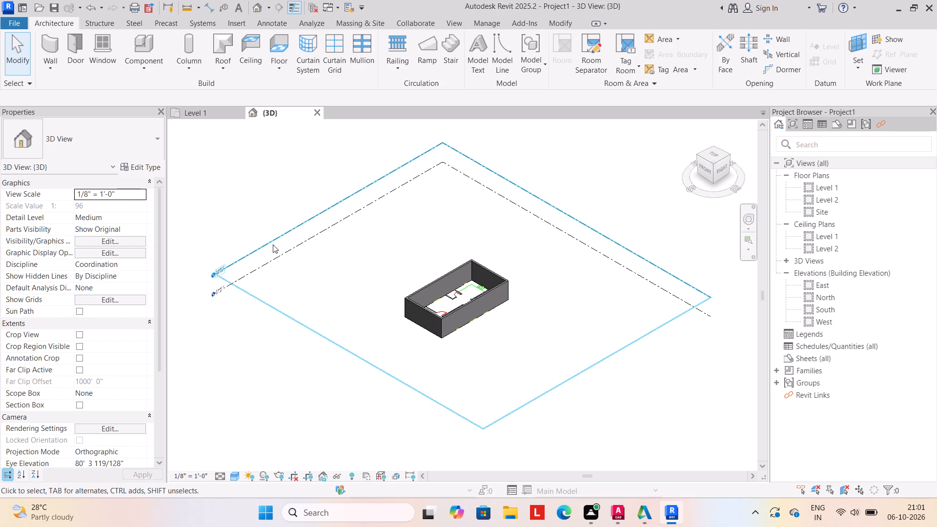
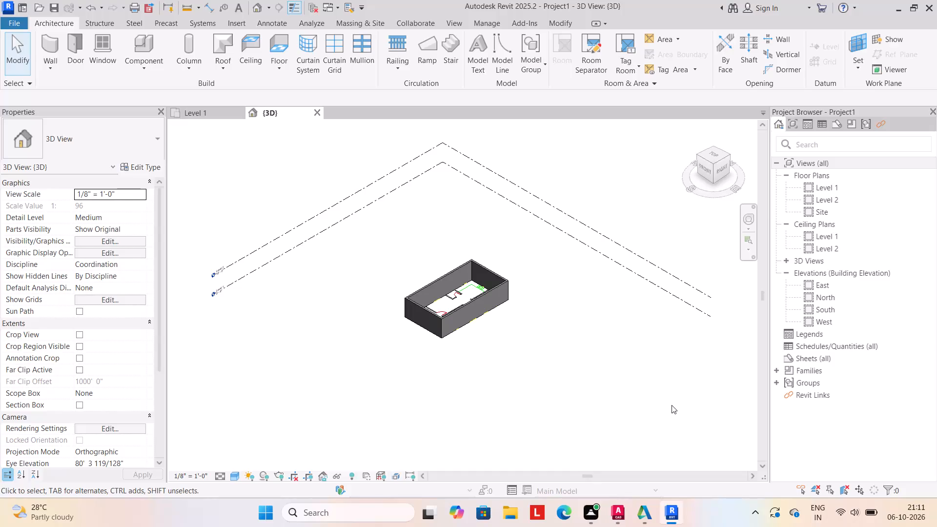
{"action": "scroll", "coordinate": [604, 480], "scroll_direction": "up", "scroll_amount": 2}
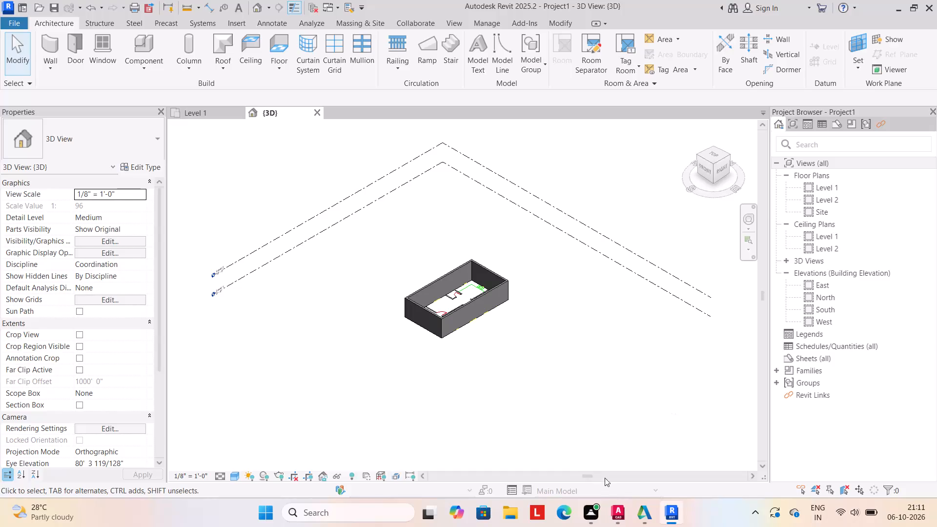
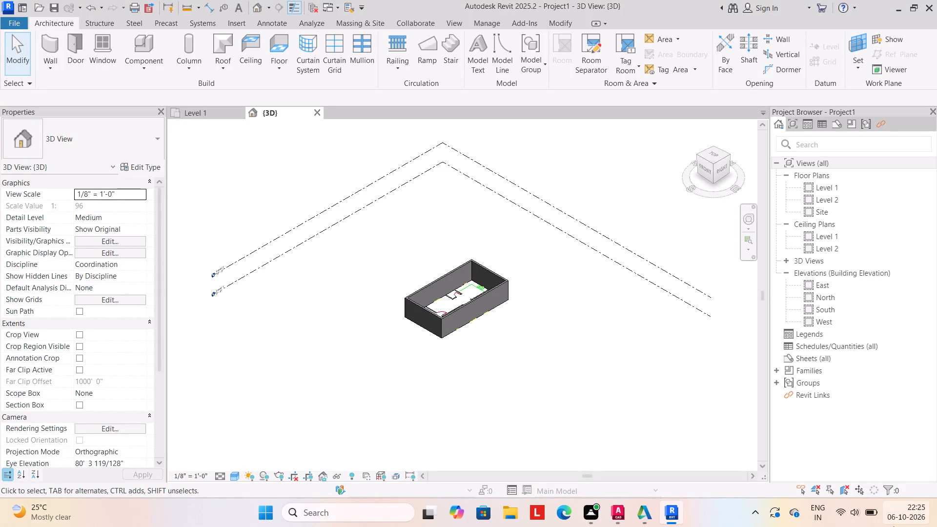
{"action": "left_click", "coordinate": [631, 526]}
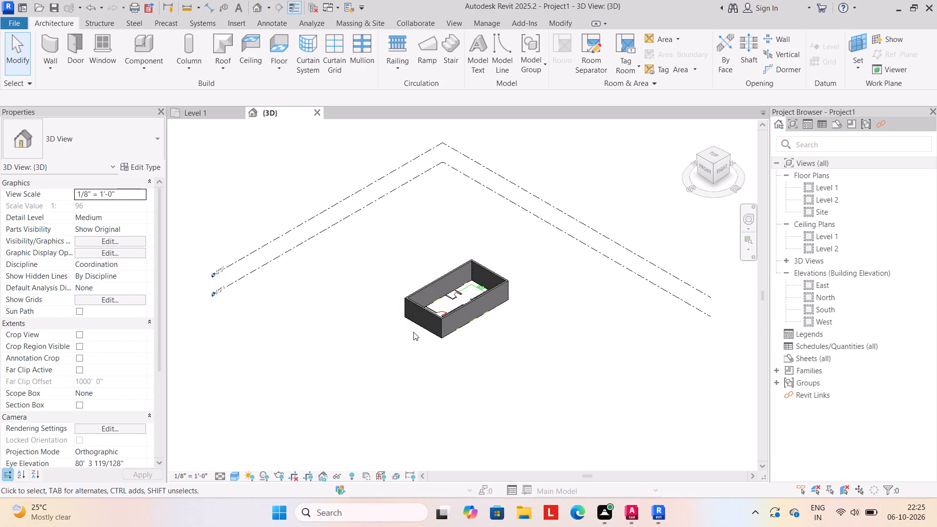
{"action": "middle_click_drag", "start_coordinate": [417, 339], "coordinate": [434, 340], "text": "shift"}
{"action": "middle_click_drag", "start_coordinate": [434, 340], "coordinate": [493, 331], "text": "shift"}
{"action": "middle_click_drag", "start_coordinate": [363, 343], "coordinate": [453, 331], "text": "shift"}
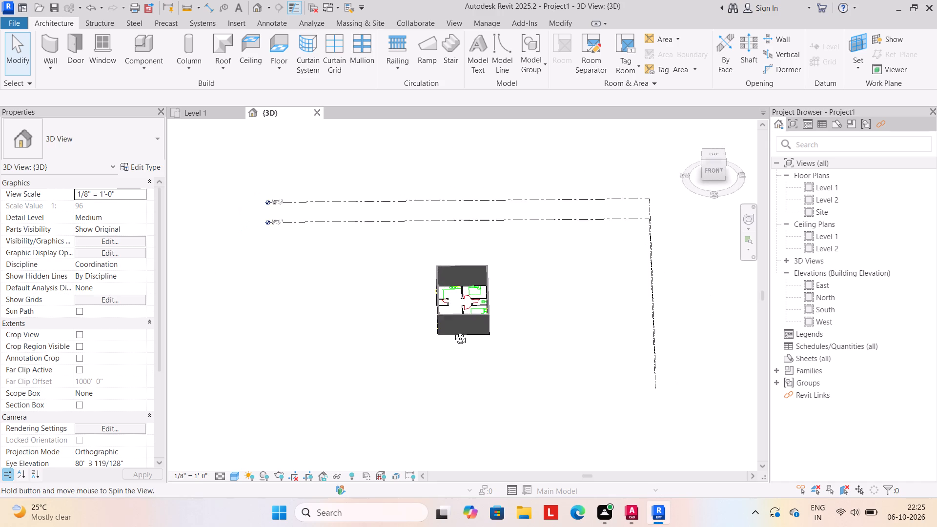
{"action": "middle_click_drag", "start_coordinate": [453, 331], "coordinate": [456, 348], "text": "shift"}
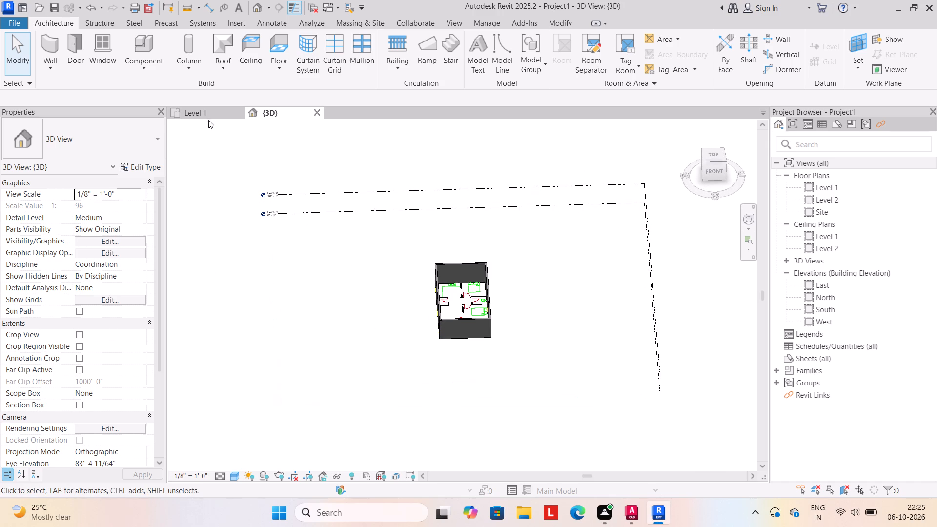
On the Level 1 floor plan, load the Bed_17739 component family from the beds folder.
{"action": "left_click", "coordinate": [205, 114]}
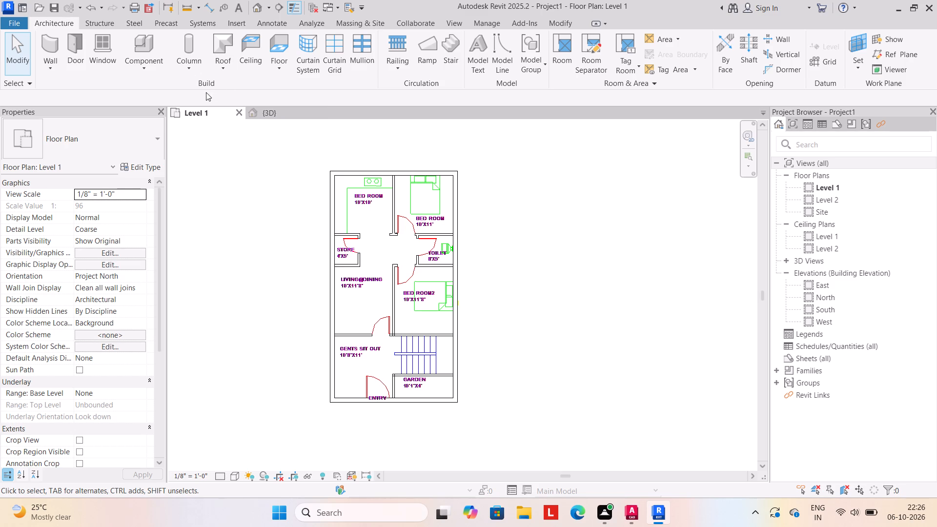
{"action": "left_click", "coordinate": [143, 65]}
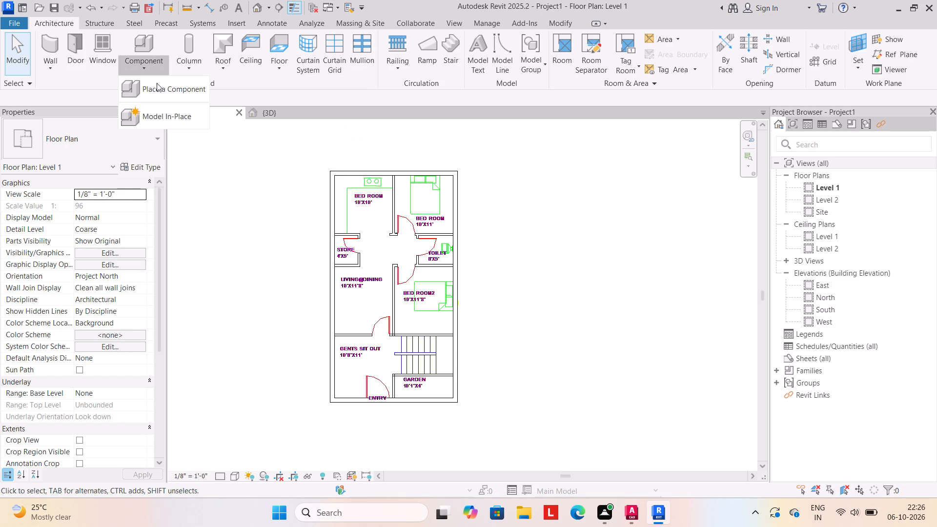
{"action": "left_click", "coordinate": [162, 87]}
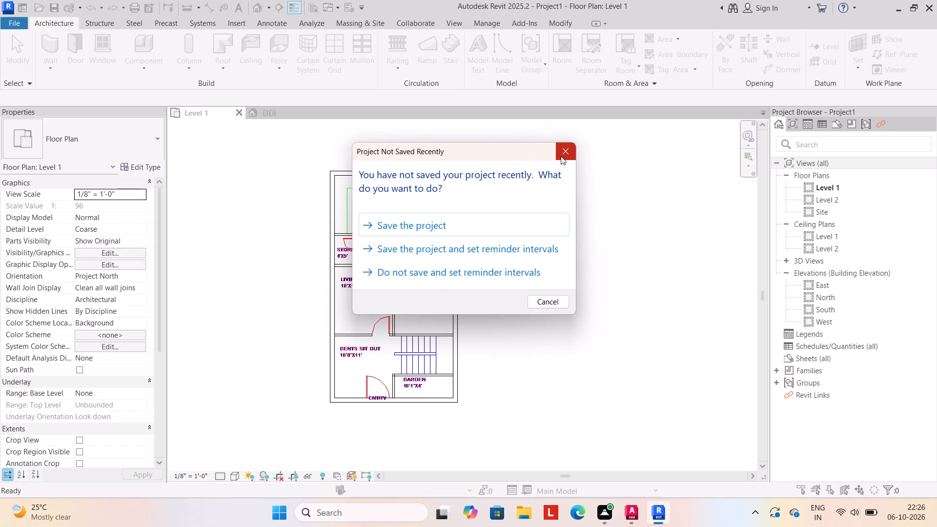
{"action": "left_click", "coordinate": [561, 154]}
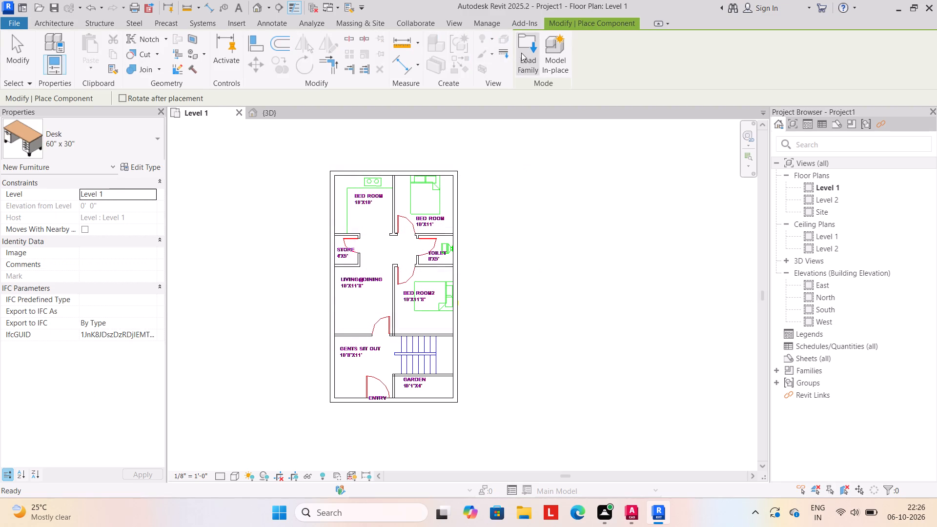
{"action": "left_click", "coordinate": [522, 52]}
{"action": "scroll", "coordinate": [447, 175], "scroll_direction": "down", "scroll_amount": 5}
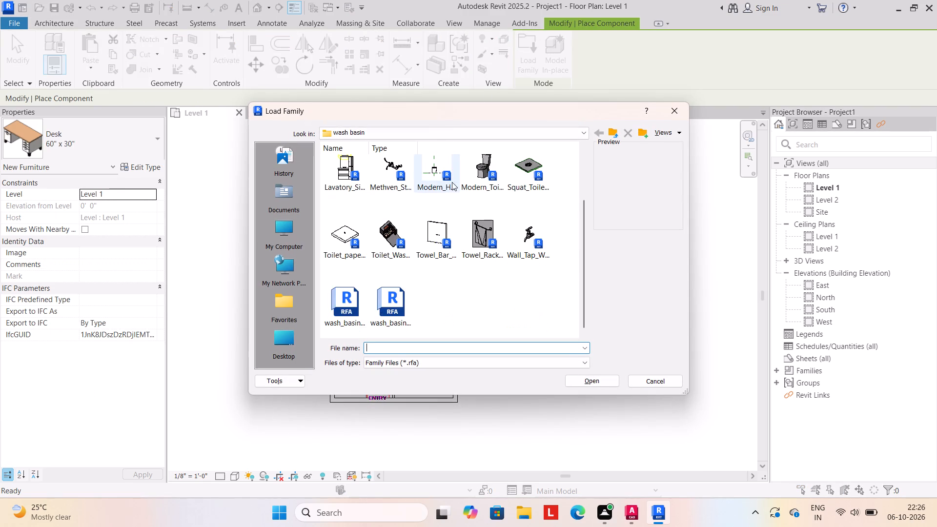
{"action": "left_click_drag", "start_coordinate": [605, 128], "coordinate": [610, 129]}
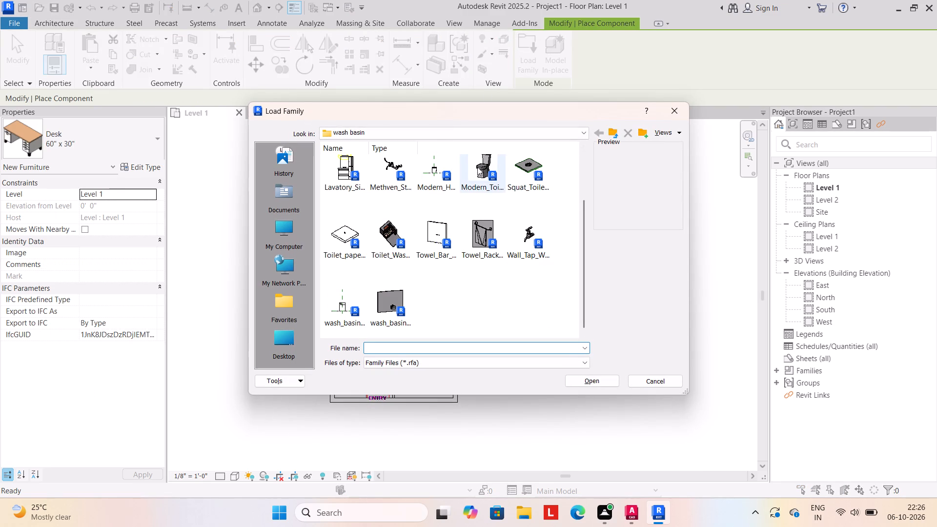
{"action": "left_click", "coordinate": [615, 128]}
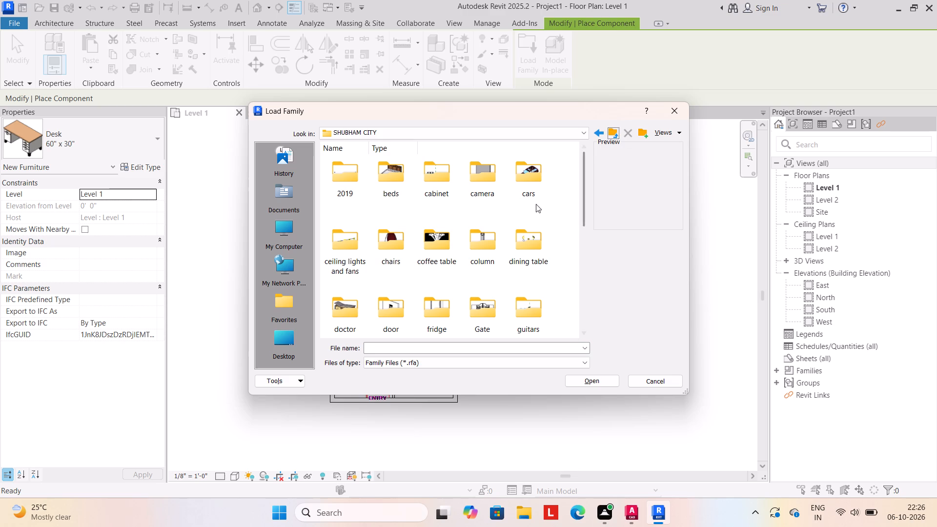
{"action": "double_click", "coordinate": [388, 178]}
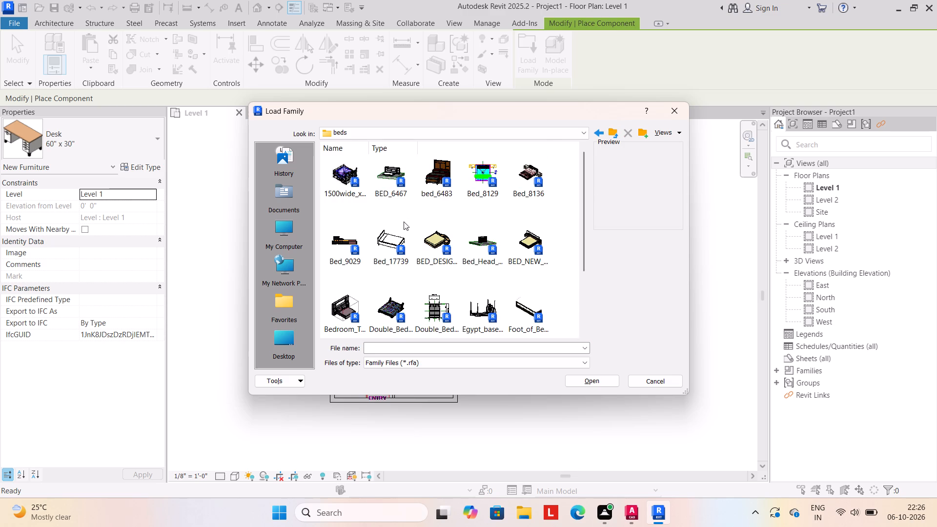
{"action": "left_click", "coordinate": [393, 235]}
{"action": "left_click", "coordinate": [588, 382]}
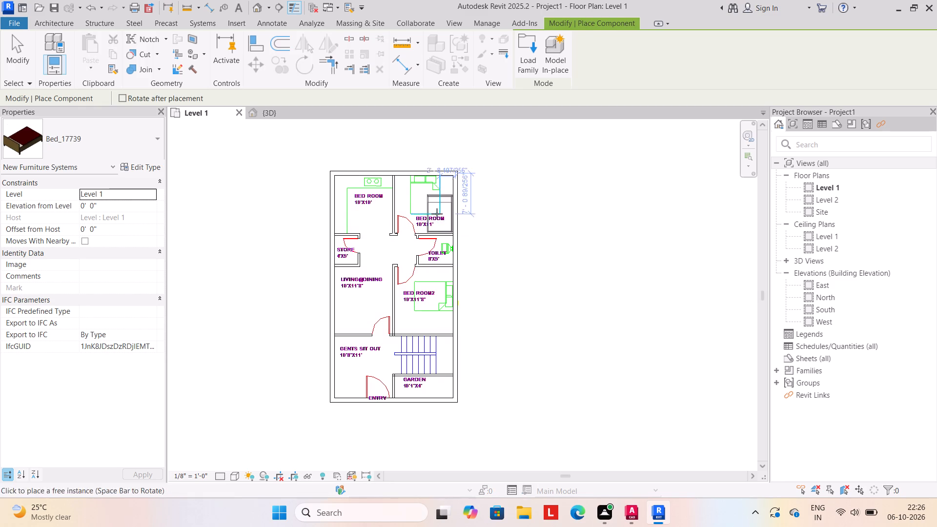
Place a Bed_17739 over the drawn bed in the 10'X11' bedroom, with its headboard at the upper wall.
{"action": "scroll", "coordinate": [430, 200], "scroll_direction": "up", "scroll_amount": 5}
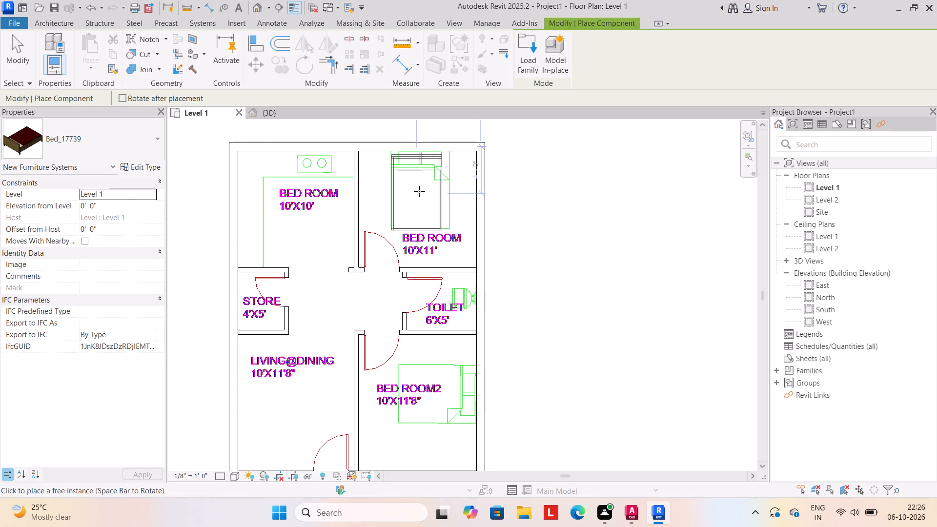
{"action": "left_click", "coordinate": [419, 191]}
Place a second Bed_17739 over the drawn bed in BED ROOM2, rotated so its headboard faces the exterior wall.
{"action": "middle_click_drag", "start_coordinate": [442, 265], "coordinate": [448, 208]}
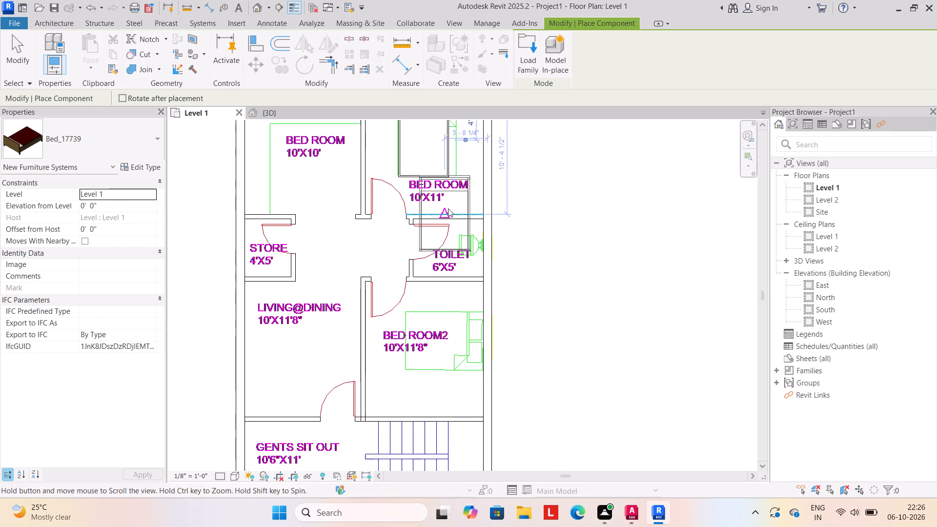
{"action": "key", "text": "space"}
{"action": "key", "text": "space"}
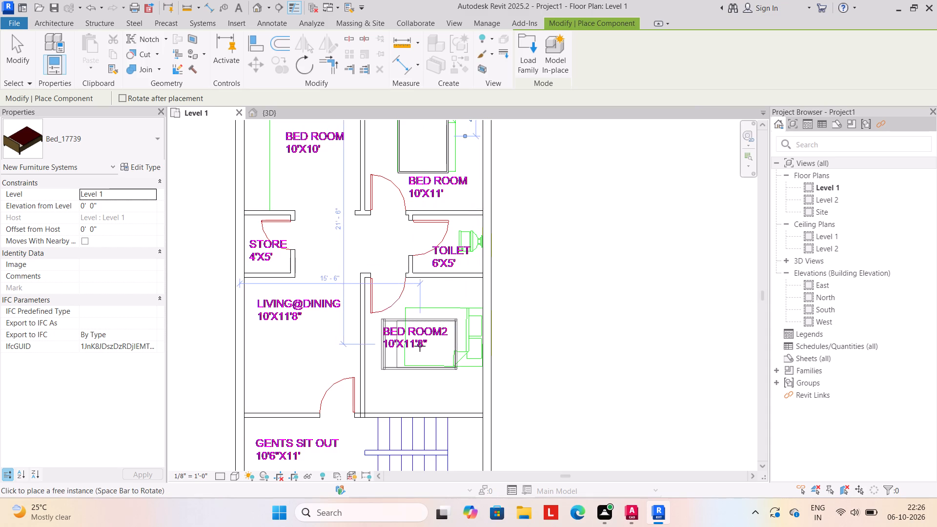
{"action": "key", "text": "space"}
{"action": "key", "text": "space"}
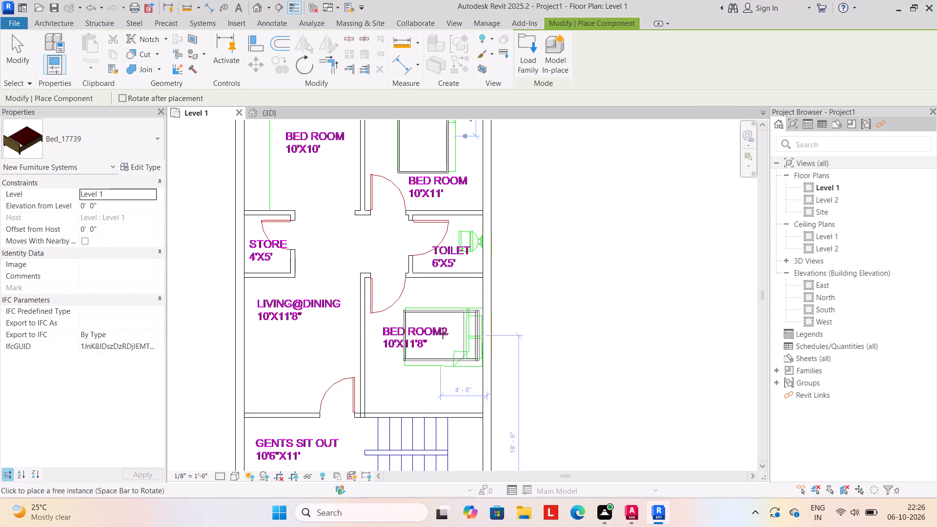
{"action": "left_click", "coordinate": [443, 333]}
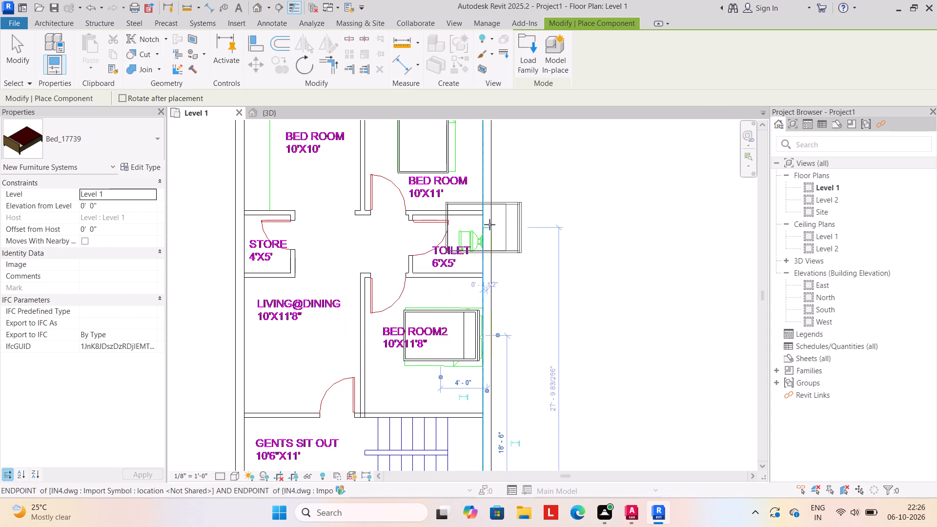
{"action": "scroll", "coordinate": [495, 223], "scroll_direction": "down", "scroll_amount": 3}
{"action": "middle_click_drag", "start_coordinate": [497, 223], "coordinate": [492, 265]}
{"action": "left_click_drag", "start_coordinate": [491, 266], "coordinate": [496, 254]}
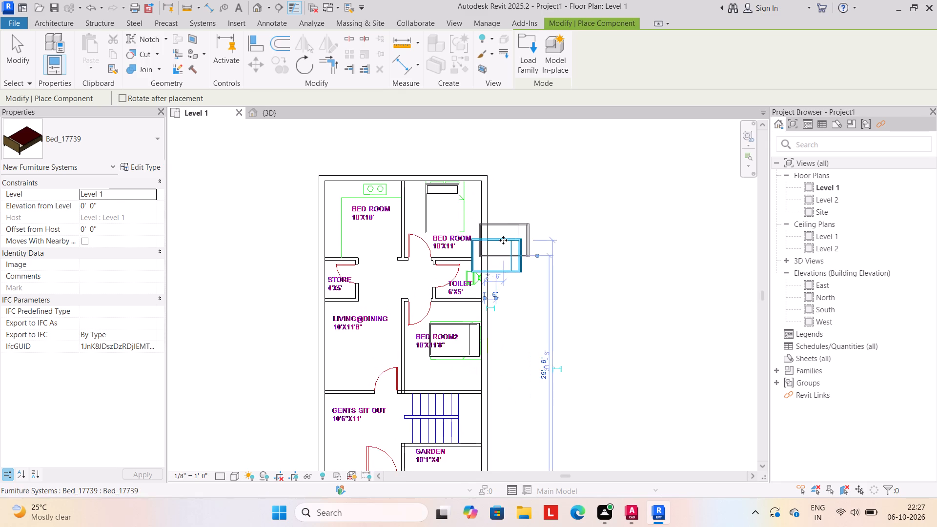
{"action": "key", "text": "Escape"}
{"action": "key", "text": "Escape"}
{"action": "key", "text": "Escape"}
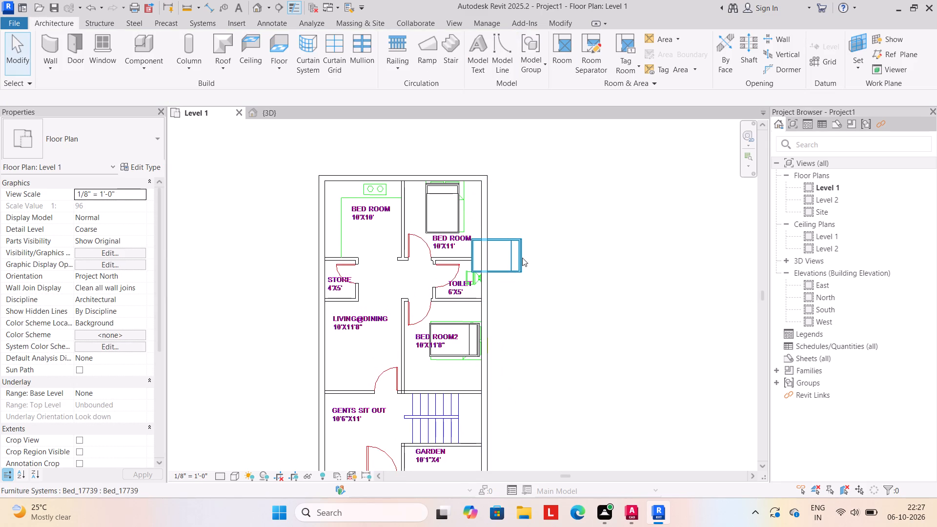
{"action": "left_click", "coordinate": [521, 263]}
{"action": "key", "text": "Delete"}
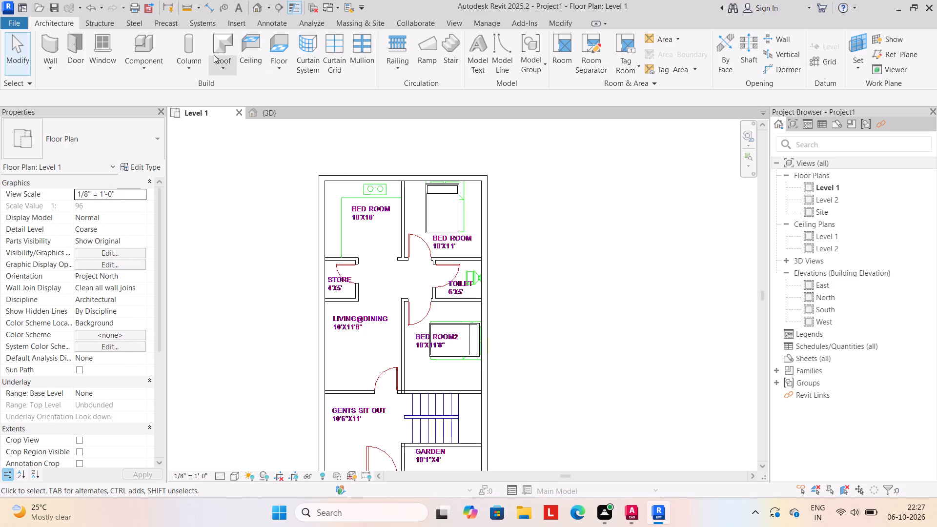
Load the Modern_Toilet_7747 component family from the wash basin folder.
{"action": "scroll", "coordinate": [260, 167], "scroll_direction": "down", "scroll_amount": 2}
{"action": "middle_click_drag", "start_coordinate": [262, 165], "coordinate": [276, 146]}
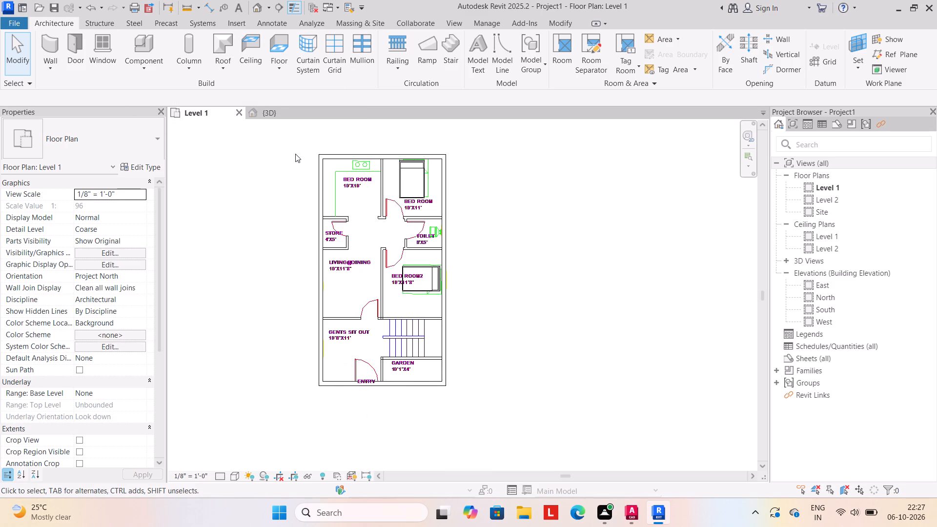
{"action": "scroll", "coordinate": [295, 154], "scroll_direction": "up", "scroll_amount": 1}
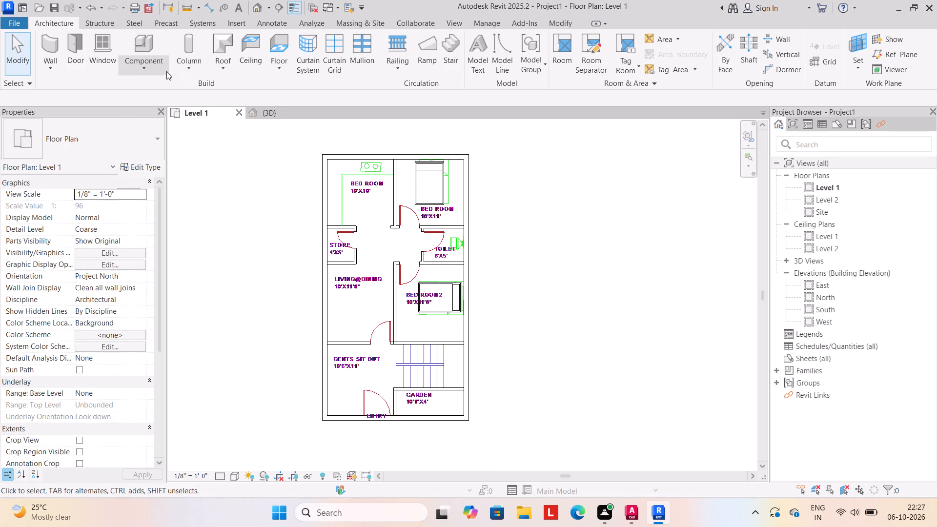
{"action": "left_click", "coordinate": [143, 71]}
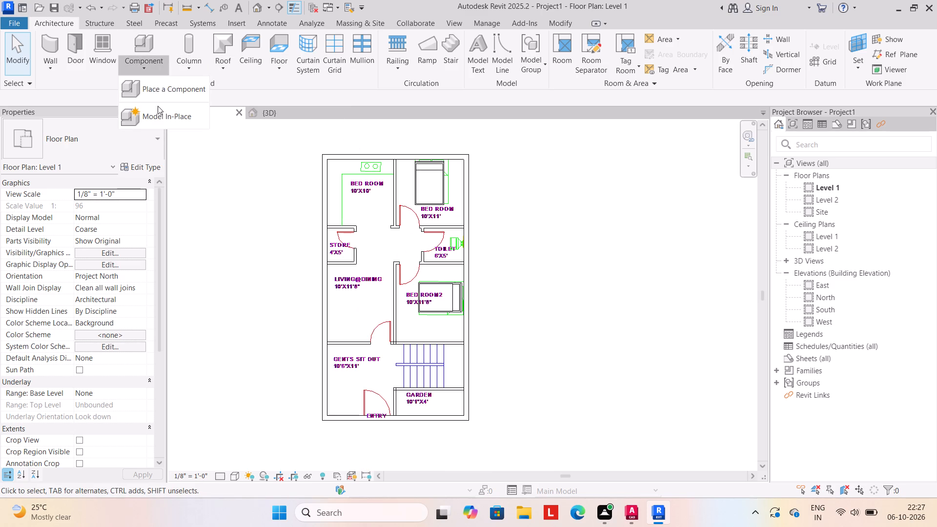
{"action": "left_click", "coordinate": [166, 90]}
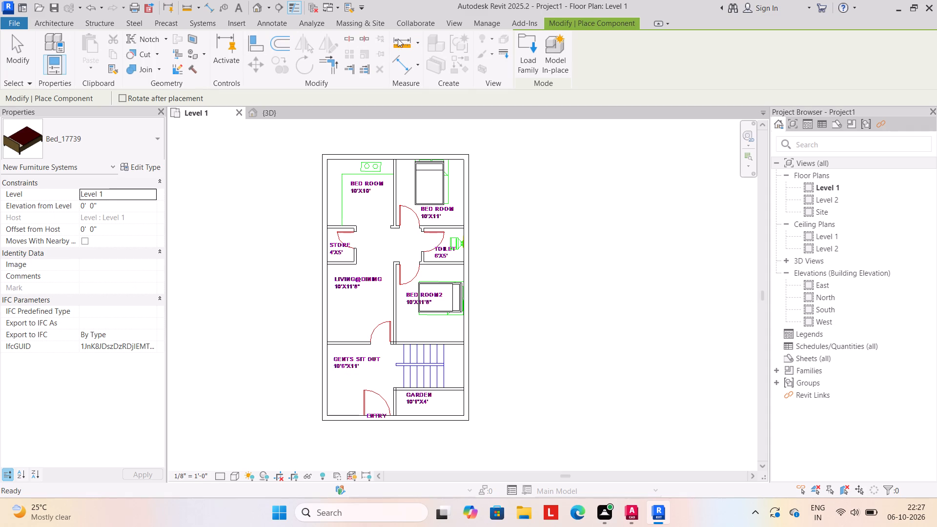
{"action": "double_click", "coordinate": [522, 49]}
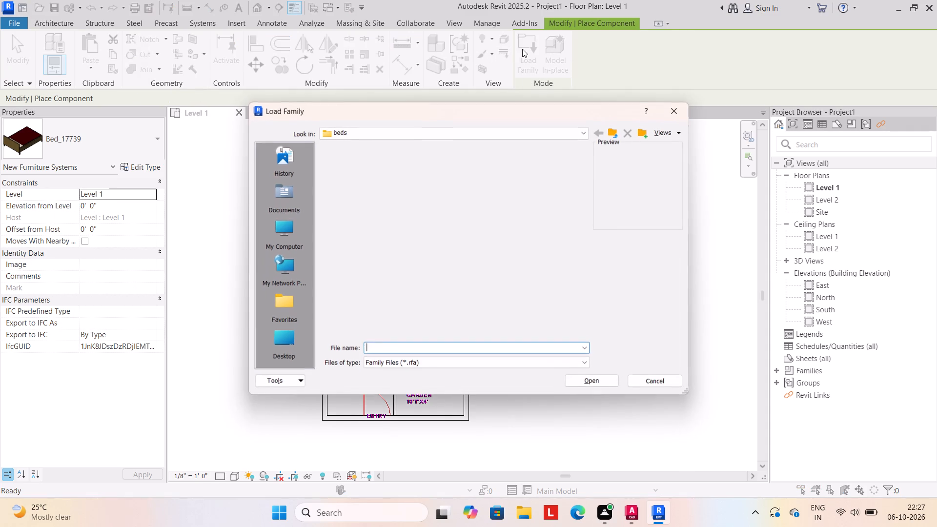
{"action": "scroll", "coordinate": [436, 168], "scroll_direction": "down", "scroll_amount": 6}
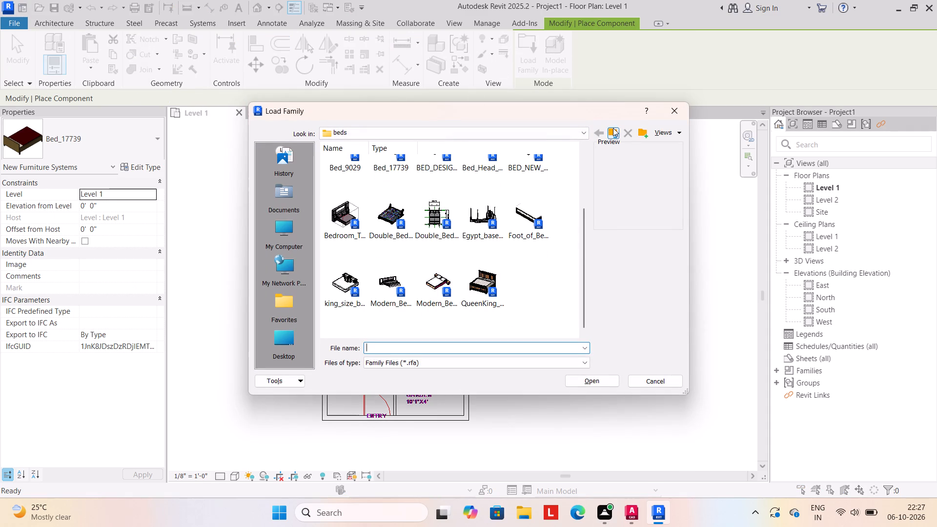
{"action": "left_click", "coordinate": [613, 128]}
{"action": "scroll", "coordinate": [528, 177], "scroll_direction": "down", "scroll_amount": 6}
{"action": "scroll", "coordinate": [528, 182], "scroll_direction": "up", "scroll_amount": 6}
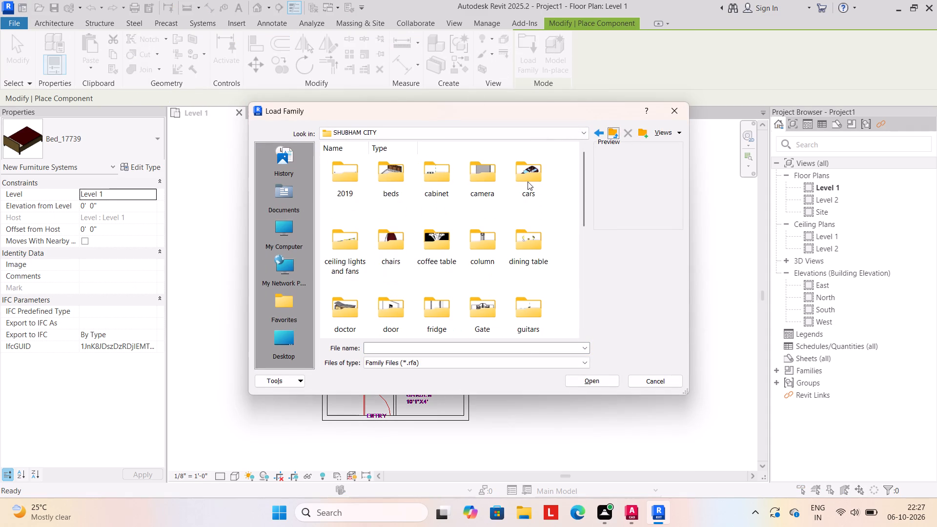
{"action": "scroll", "coordinate": [528, 182], "scroll_direction": "down", "scroll_amount": 6}
{"action": "scroll", "coordinate": [502, 191], "scroll_direction": "up", "scroll_amount": 7}
{"action": "scroll", "coordinate": [474, 296], "scroll_direction": "down", "scroll_amount": 6}
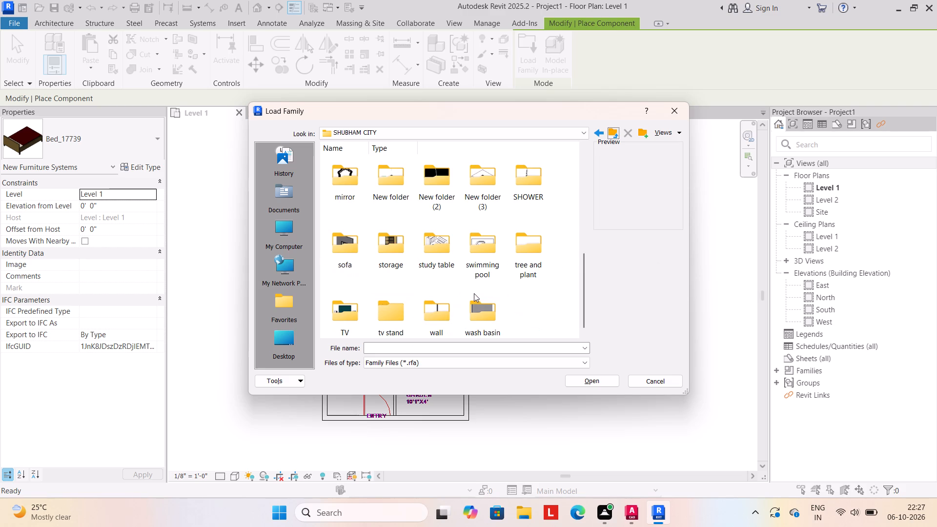
{"action": "scroll", "coordinate": [473, 292], "scroll_direction": "up", "scroll_amount": 7}
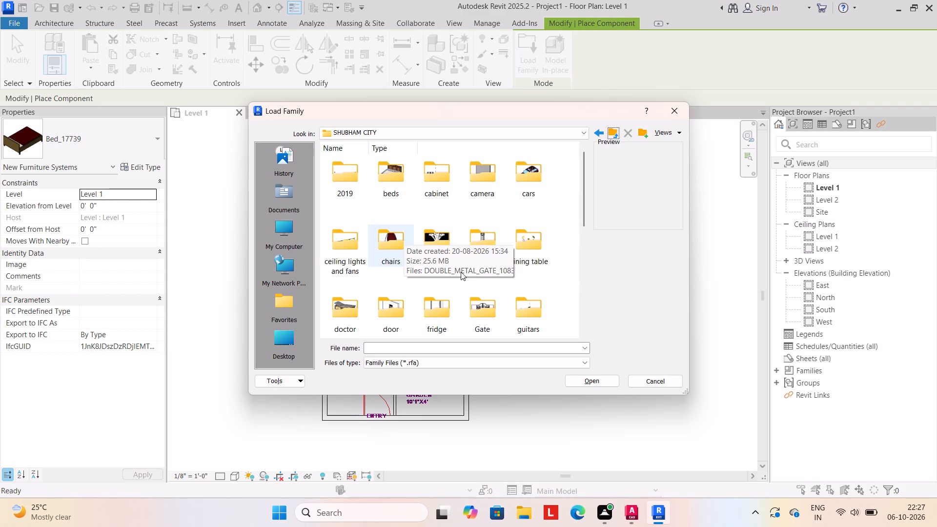
{"action": "scroll", "coordinate": [478, 280], "scroll_direction": "down", "scroll_amount": 5}
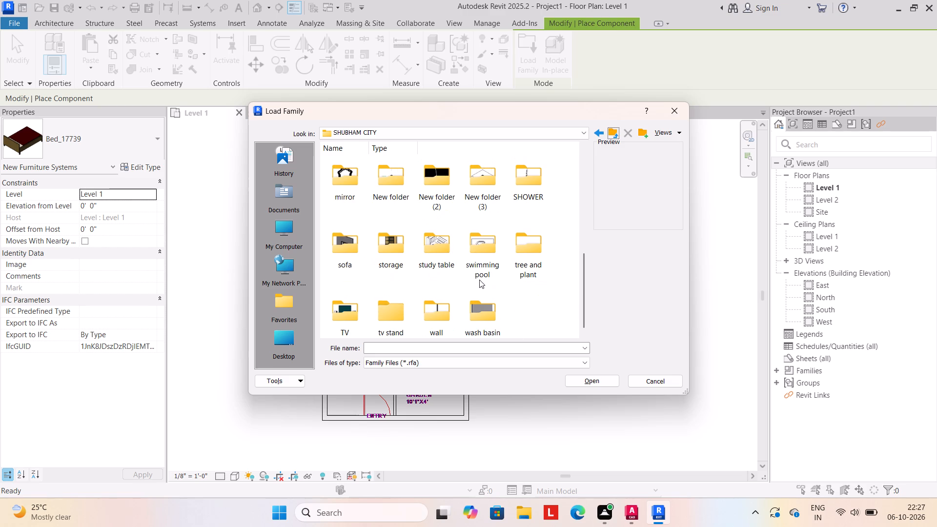
{"action": "scroll", "coordinate": [484, 279], "scroll_direction": "down", "scroll_amount": 6}
{"action": "double_click", "coordinate": [477, 303]}
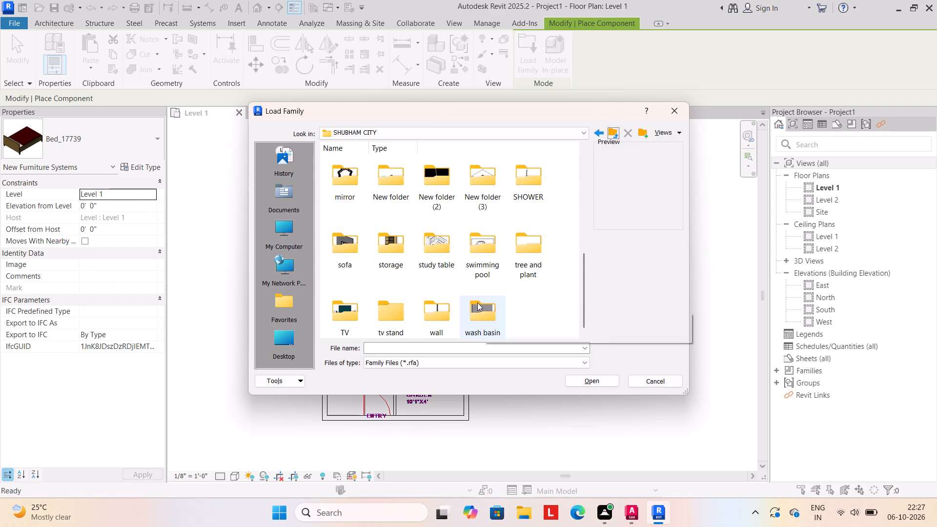
{"action": "left_click", "coordinate": [478, 246]}
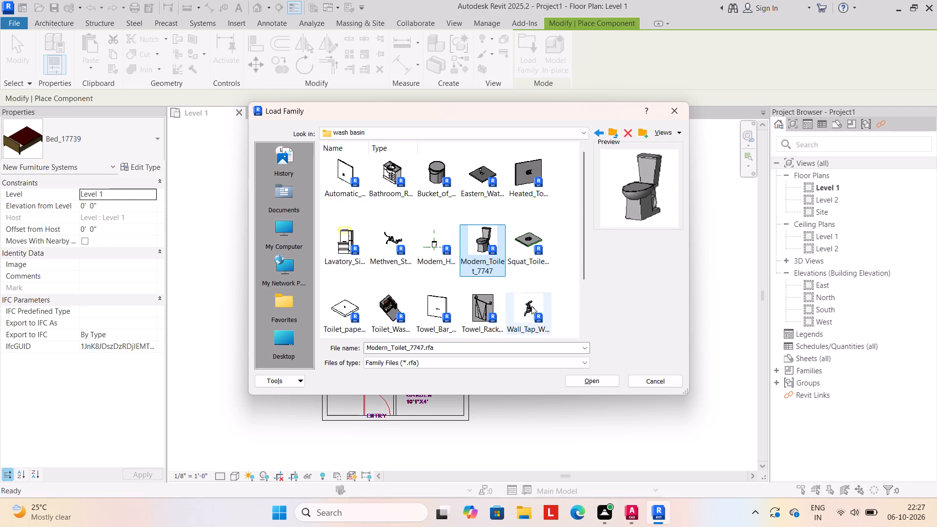
{"action": "left_click", "coordinate": [590, 377]}
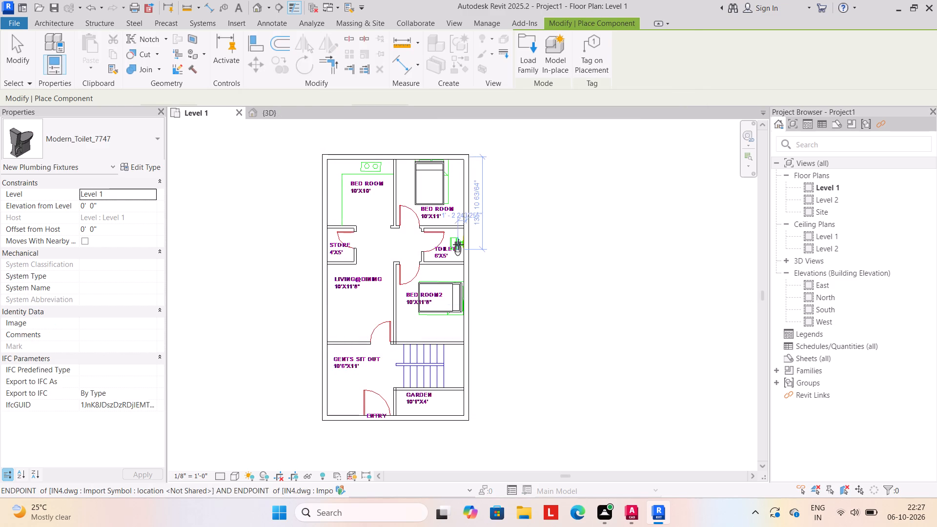
Place the Modern_Toilet_7747 over the drawn toilet in the 6'X5' TOILET room, rotated so its tank faces the exterior wall.
{"action": "key", "text": "space"}
{"action": "key", "text": "space"}
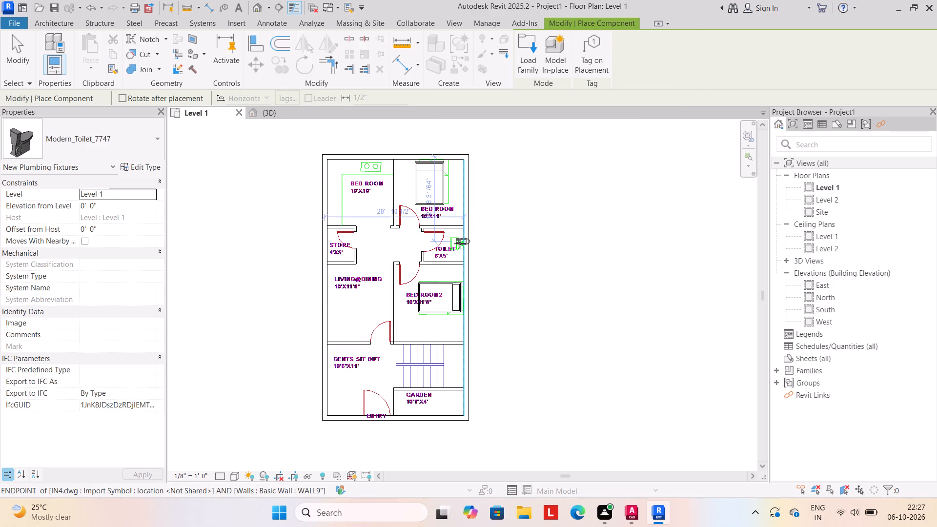
{"action": "key", "text": "space"}
{"action": "key", "text": "space"}
{"action": "key", "text": "space"}
{"action": "key", "text": "space"}
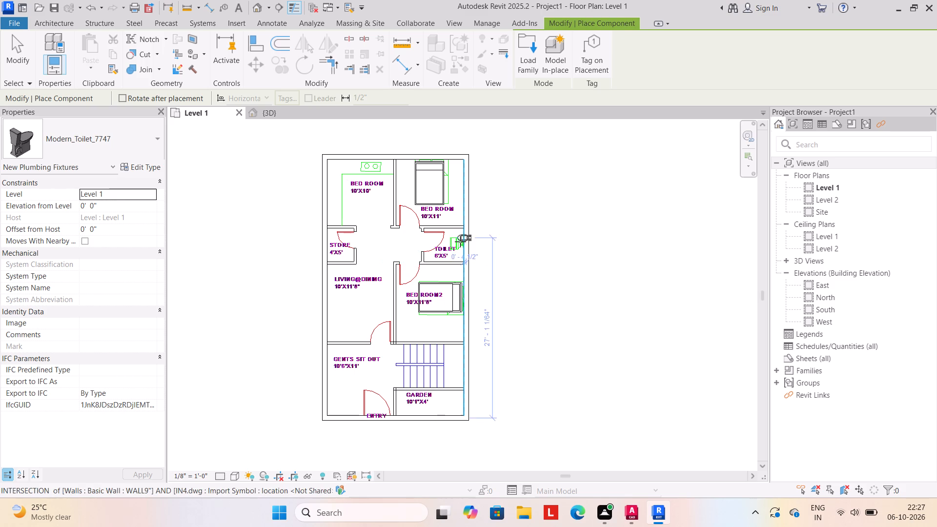
{"action": "scroll", "coordinate": [453, 246], "scroll_direction": "up", "scroll_amount": 7}
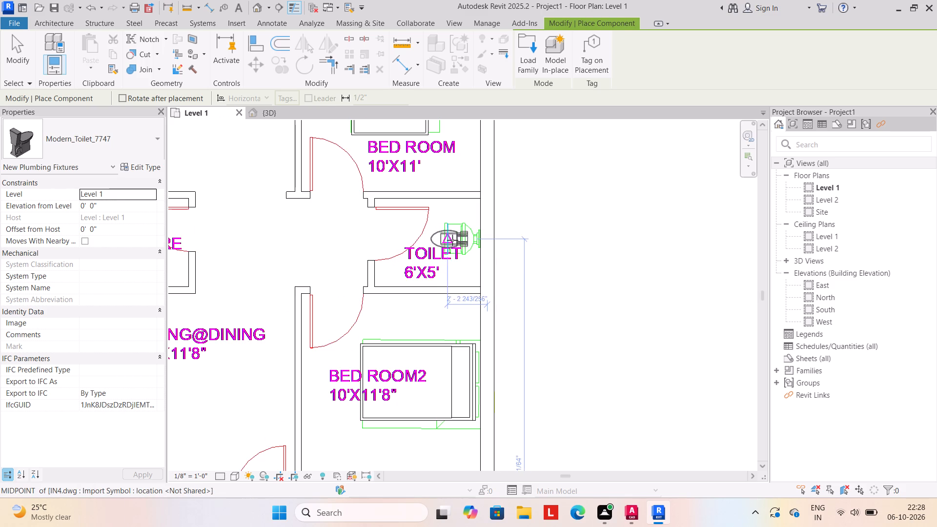
{"action": "left_click", "coordinate": [459, 241]}
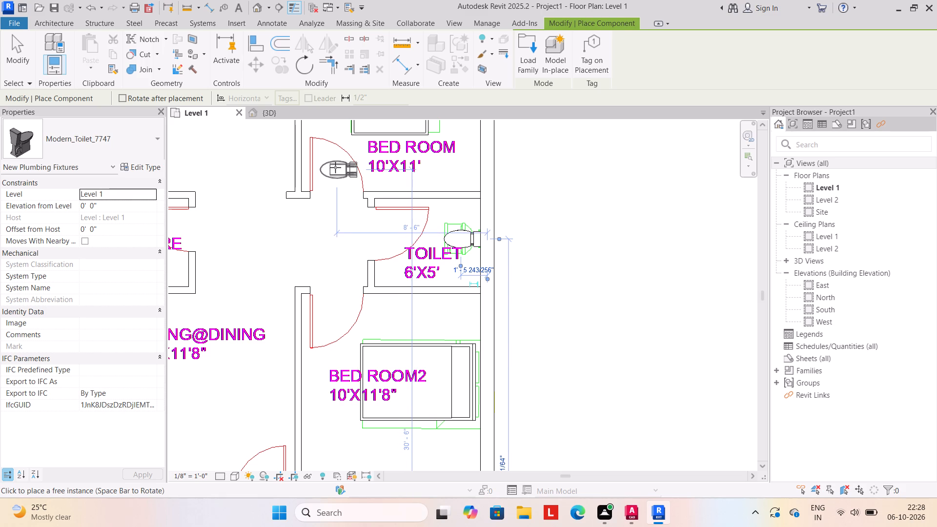
{"action": "key", "text": "Escape"}
{"action": "key", "text": "Escape"}
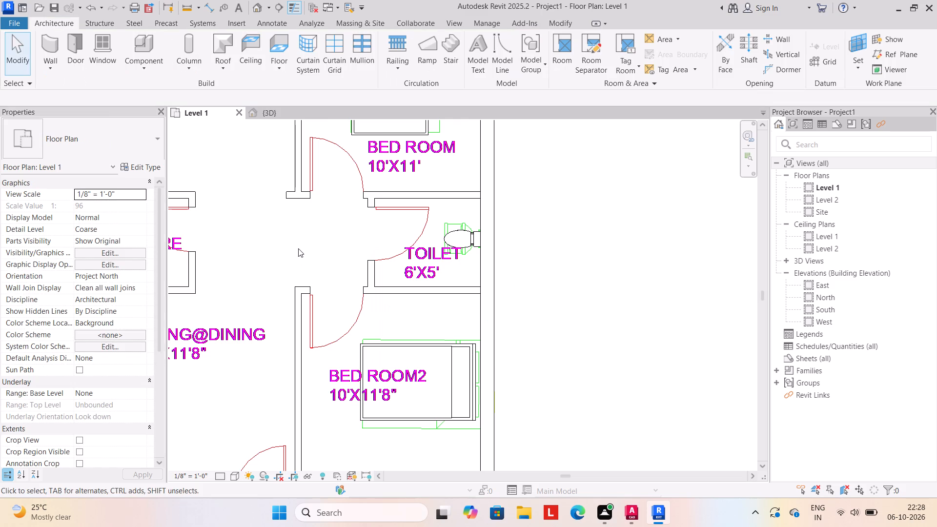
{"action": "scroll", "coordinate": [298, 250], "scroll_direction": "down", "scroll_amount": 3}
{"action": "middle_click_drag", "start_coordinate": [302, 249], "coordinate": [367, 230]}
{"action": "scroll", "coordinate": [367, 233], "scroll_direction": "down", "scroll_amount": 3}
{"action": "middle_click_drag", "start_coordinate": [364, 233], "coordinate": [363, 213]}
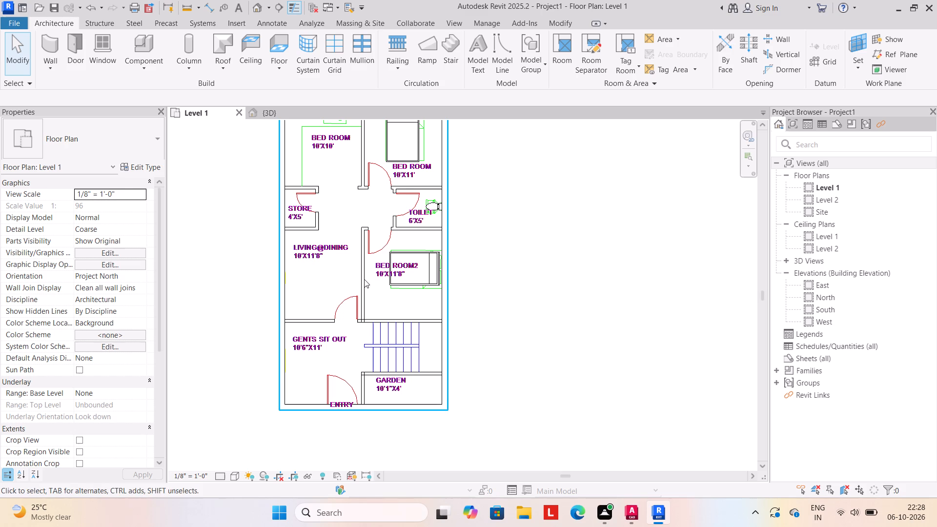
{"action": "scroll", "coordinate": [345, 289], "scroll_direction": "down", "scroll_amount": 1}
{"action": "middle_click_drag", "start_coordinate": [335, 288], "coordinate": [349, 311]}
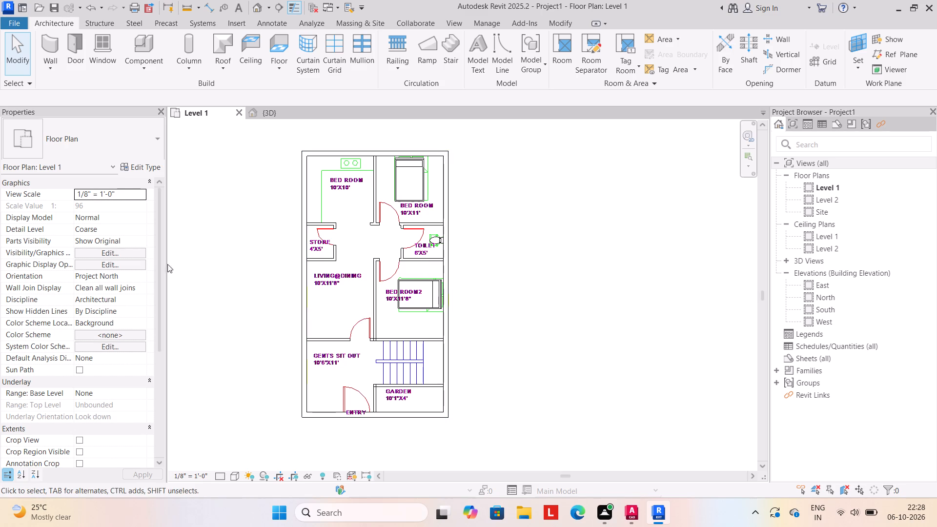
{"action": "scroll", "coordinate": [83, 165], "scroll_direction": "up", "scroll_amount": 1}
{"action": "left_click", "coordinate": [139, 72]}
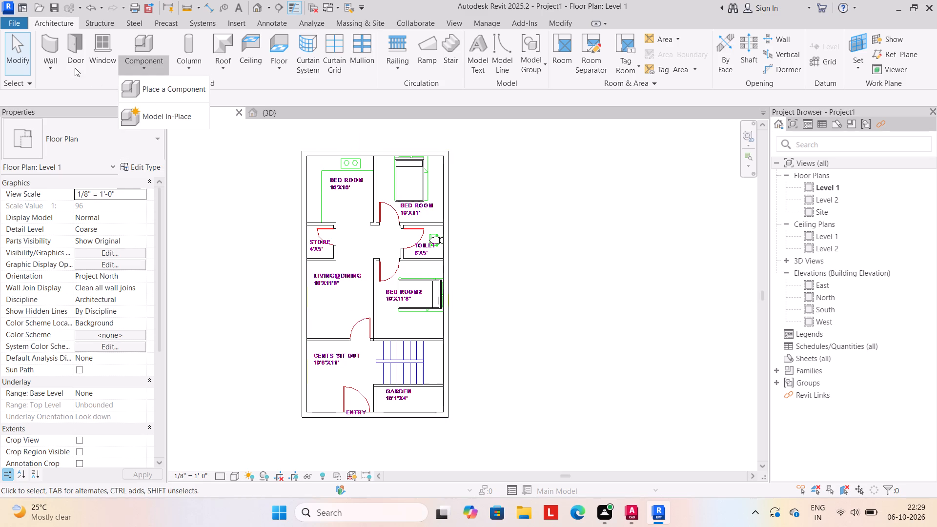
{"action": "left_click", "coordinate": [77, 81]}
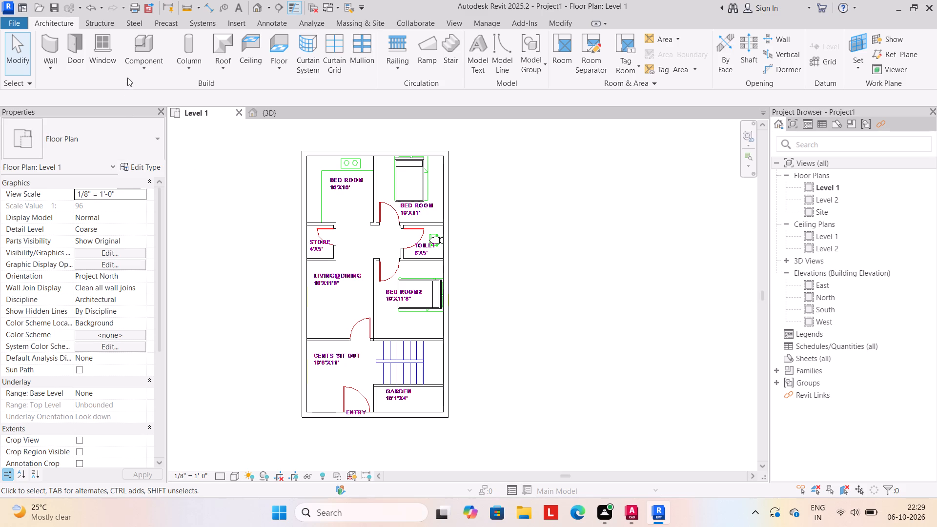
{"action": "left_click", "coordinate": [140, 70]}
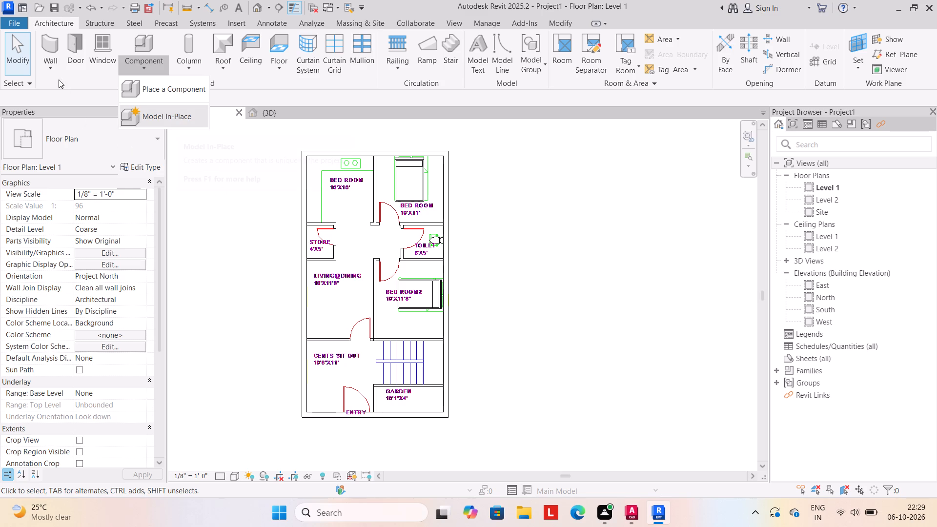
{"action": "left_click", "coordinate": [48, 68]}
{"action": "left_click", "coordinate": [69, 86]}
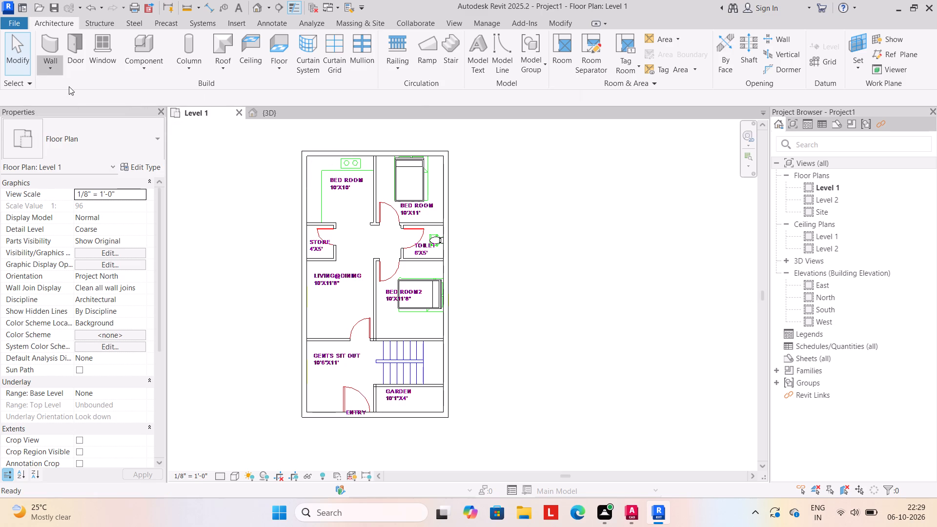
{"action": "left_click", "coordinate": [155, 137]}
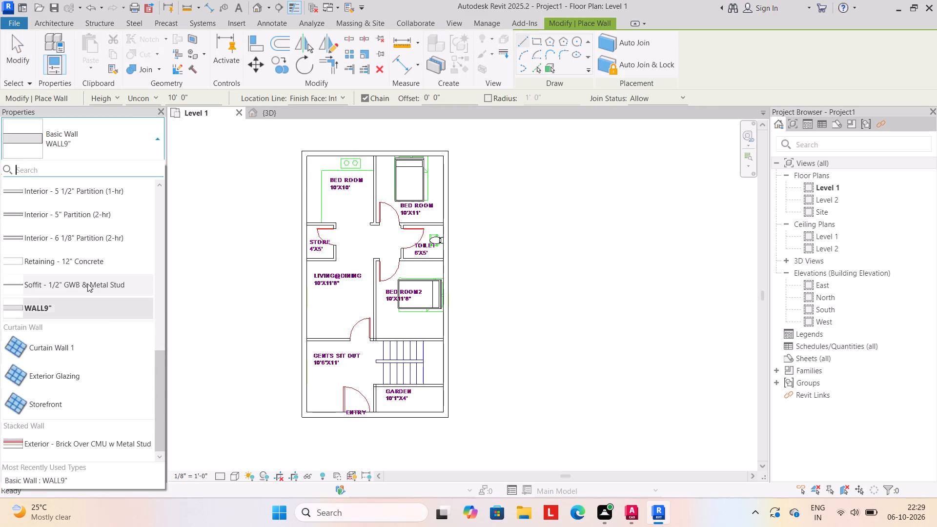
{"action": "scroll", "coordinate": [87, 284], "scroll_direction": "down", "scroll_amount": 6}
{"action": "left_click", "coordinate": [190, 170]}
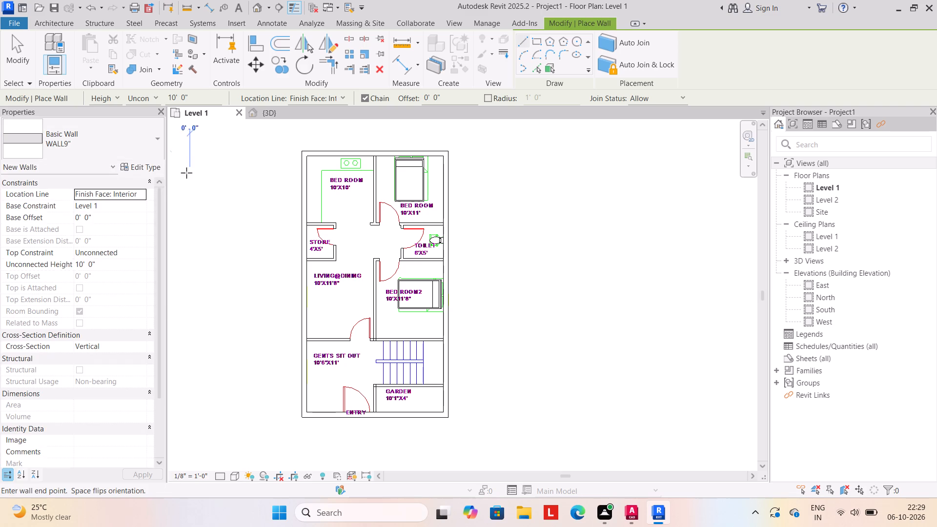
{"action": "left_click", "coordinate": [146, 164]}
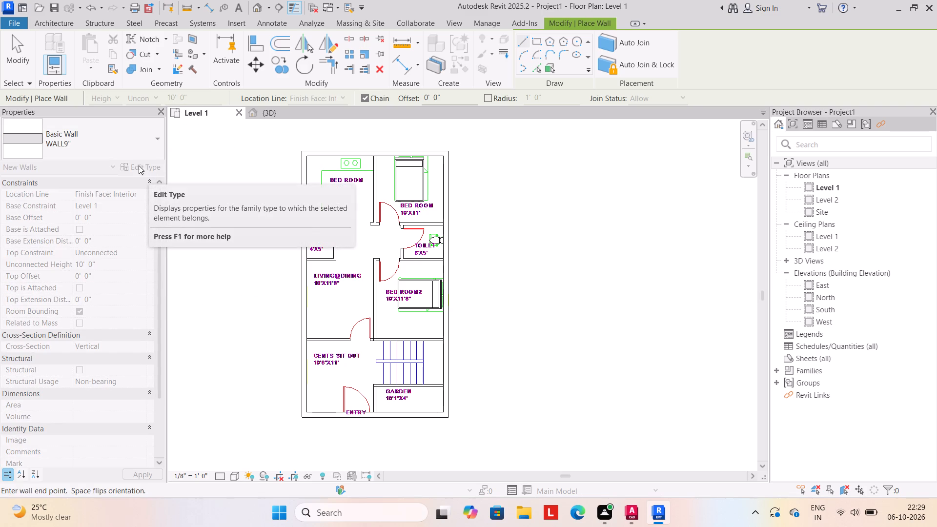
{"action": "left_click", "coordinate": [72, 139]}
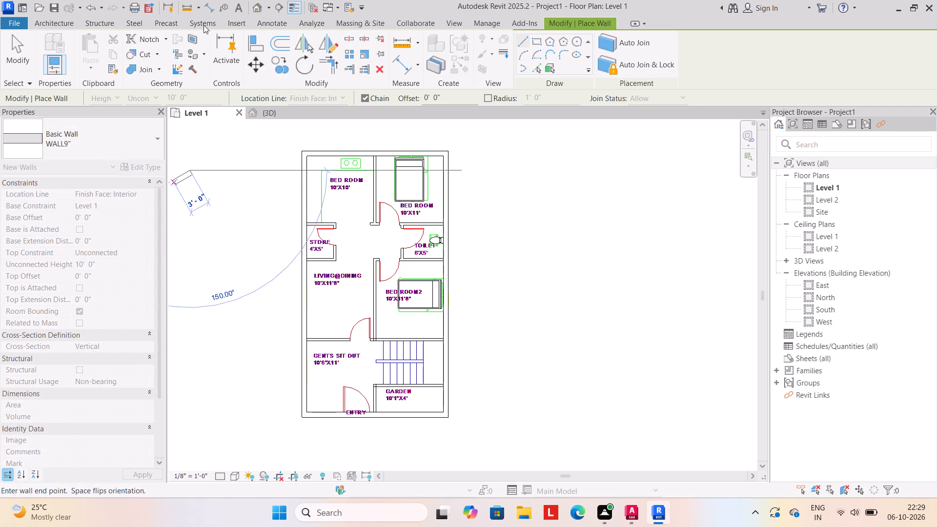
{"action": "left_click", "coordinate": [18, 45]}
Start a new Architectural wall and duplicate the WALL9" type under the name WALL4.5".
{"action": "left_click", "coordinate": [51, 68]}
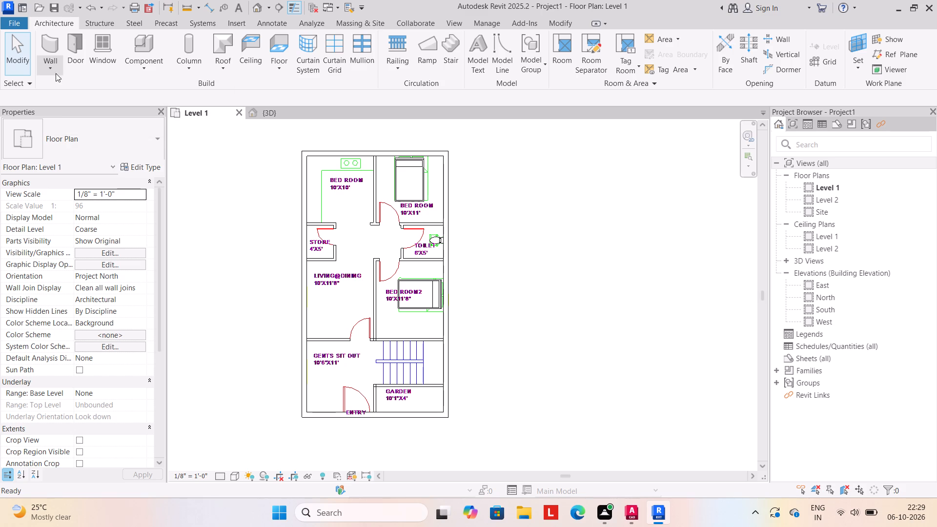
{"action": "left_click", "coordinate": [72, 92]}
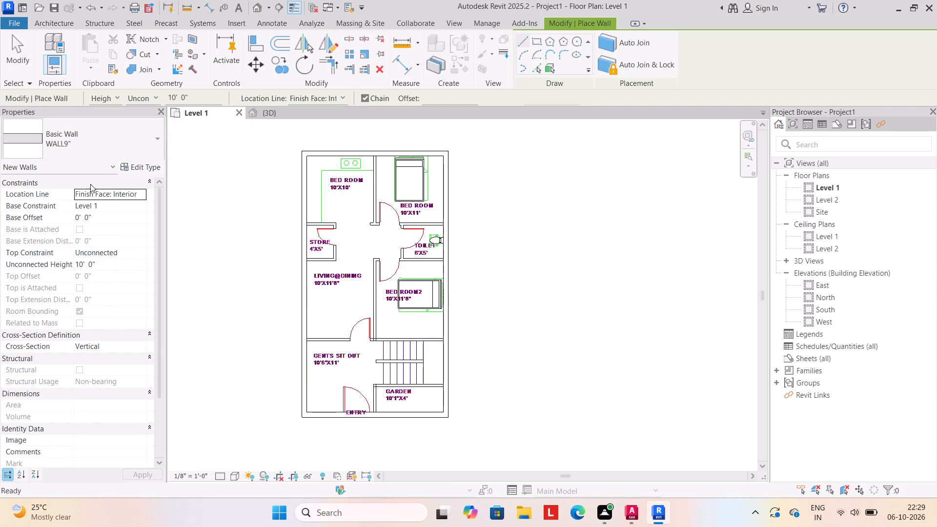
{"action": "left_click", "coordinate": [138, 165]}
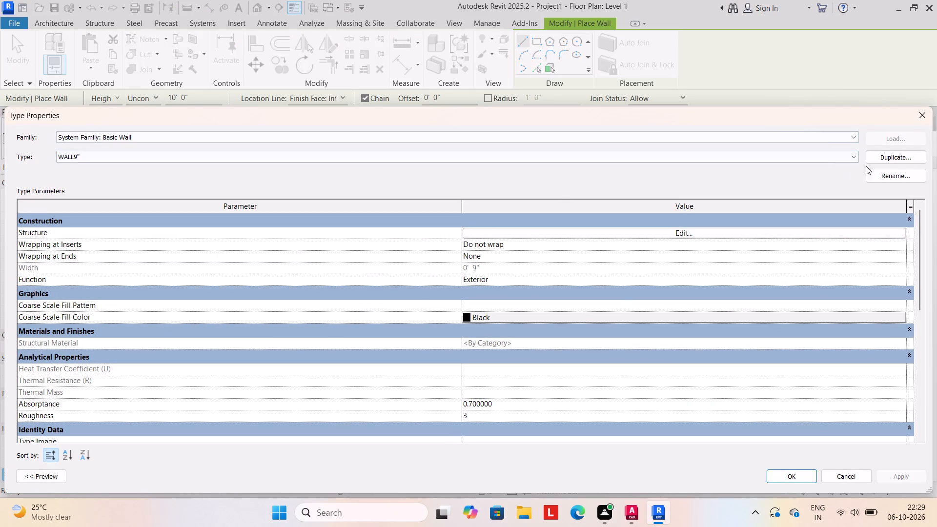
{"action": "left_click", "coordinate": [881, 160]}
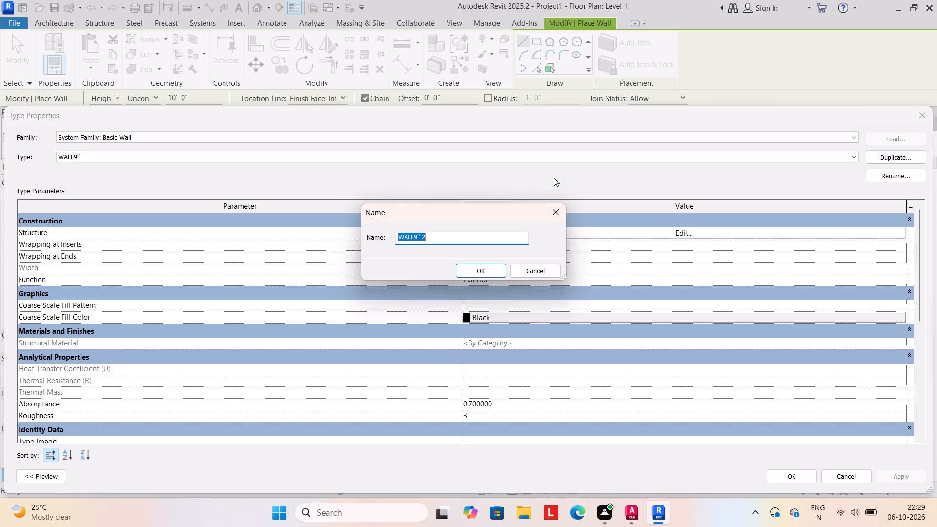
{"action": "type", "text": "WALL"}
{"action": "type", "text": "4.5\""}
{"action": "key", "text": "Return"}
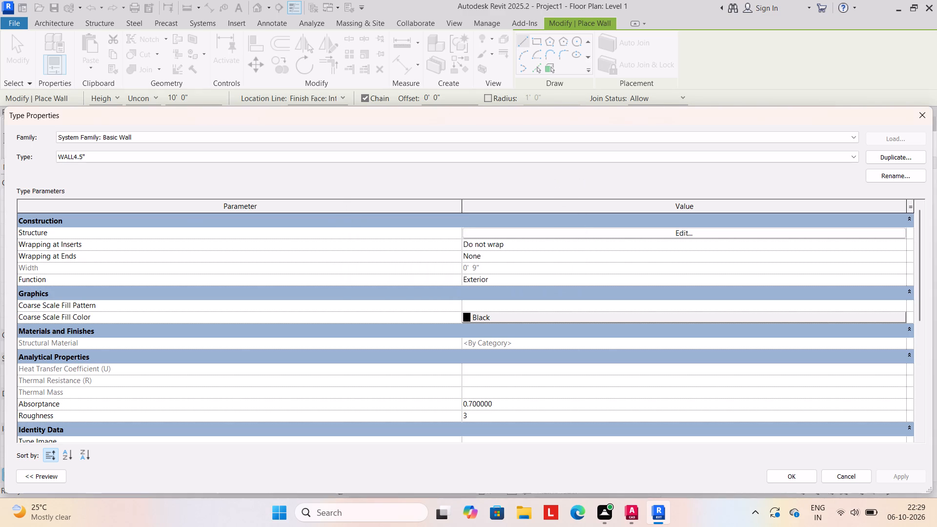
Set the structure layer thickness of the WALL4.5" type to 4.5" and apply the type changes.
{"action": "left_click", "coordinate": [625, 232]}
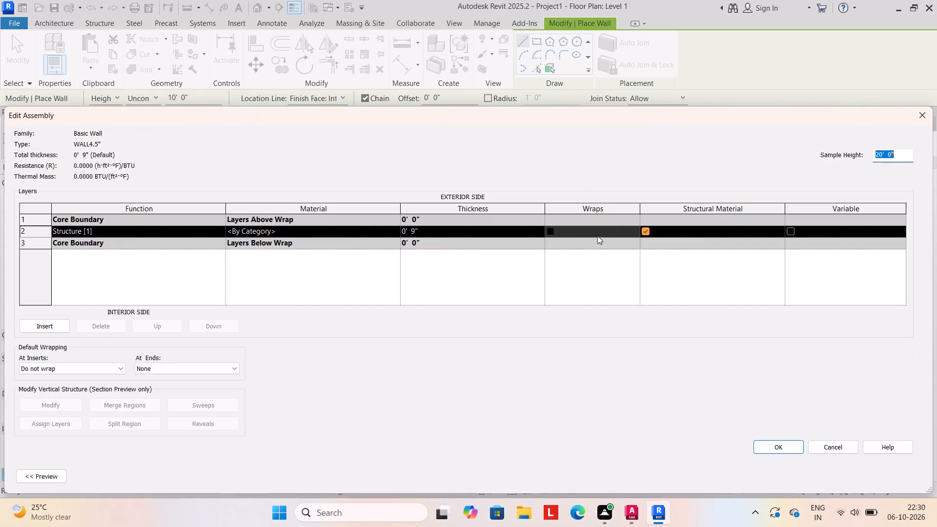
{"action": "left_click", "coordinate": [459, 231]}
{"action": "type", "text": "4.5\""}
{"action": "key", "text": "Return"}
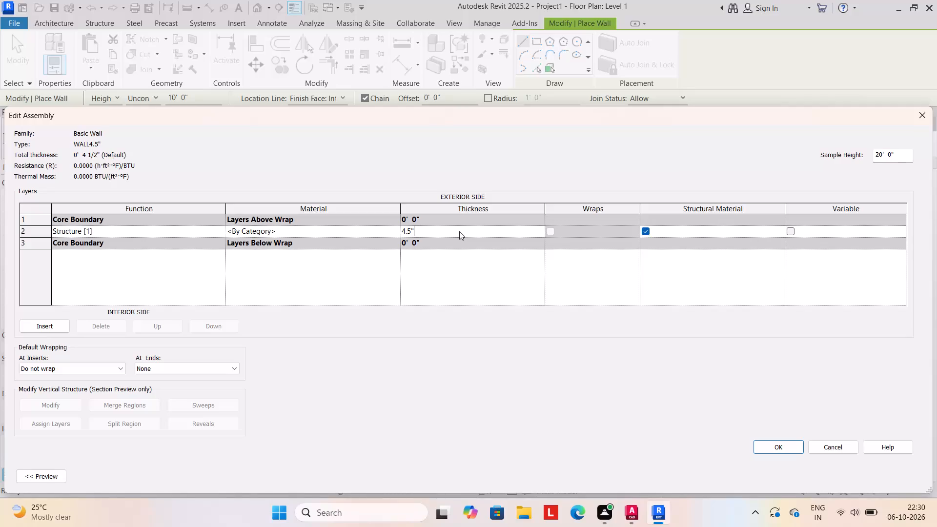
{"action": "left_click", "coordinate": [787, 444]}
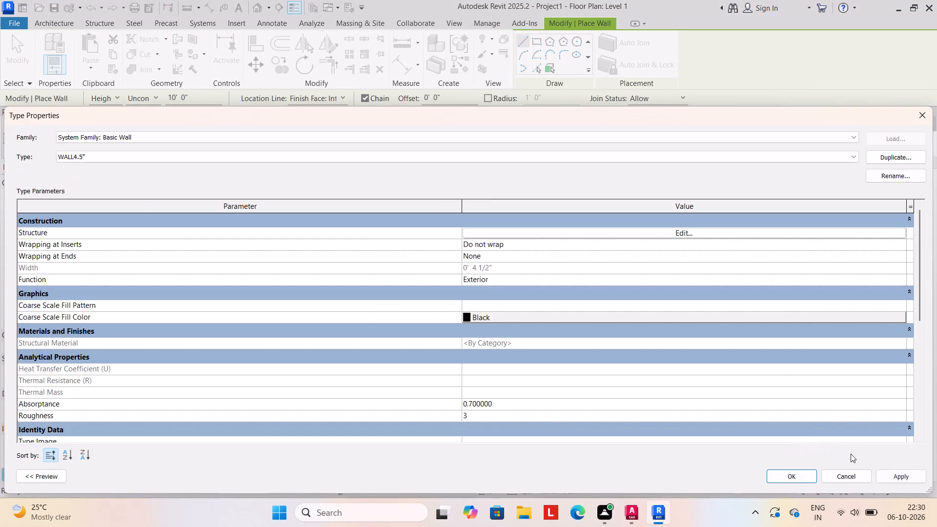
{"action": "left_click", "coordinate": [897, 474]}
{"action": "left_click", "coordinate": [800, 471]}
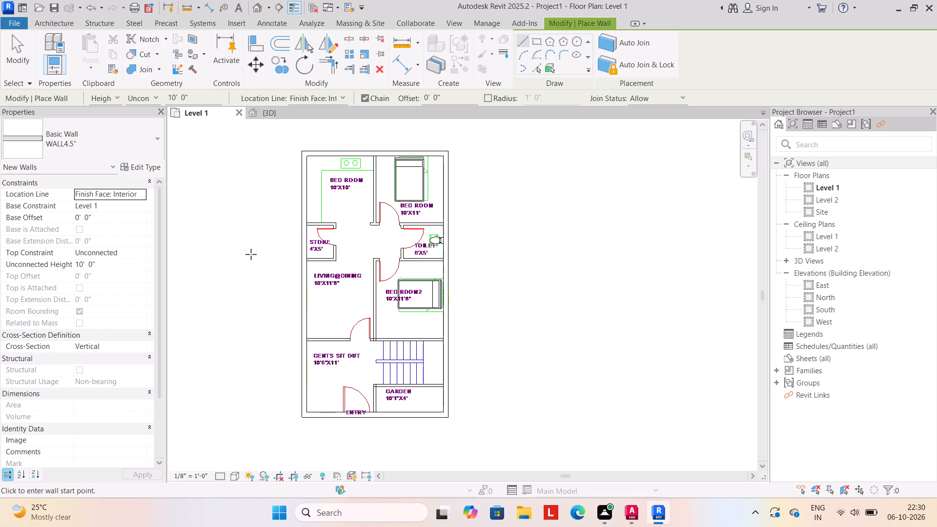
Draw a 10'-0" WALL4.5" wall between the two upper bedrooms, from the exterior wall along the linked plan line.
{"action": "scroll", "coordinate": [326, 233], "scroll_direction": "up", "scroll_amount": 5}
{"action": "scroll", "coordinate": [364, 220], "scroll_direction": "down", "scroll_amount": 2}
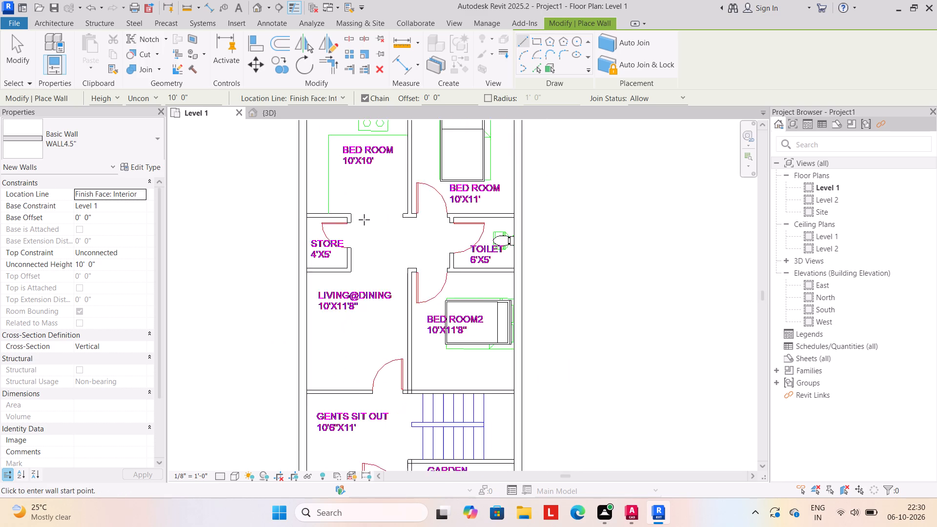
{"action": "middle_click_drag", "start_coordinate": [367, 239], "coordinate": [372, 286]}
{"action": "scroll", "coordinate": [414, 161], "scroll_direction": "up", "scroll_amount": 5}
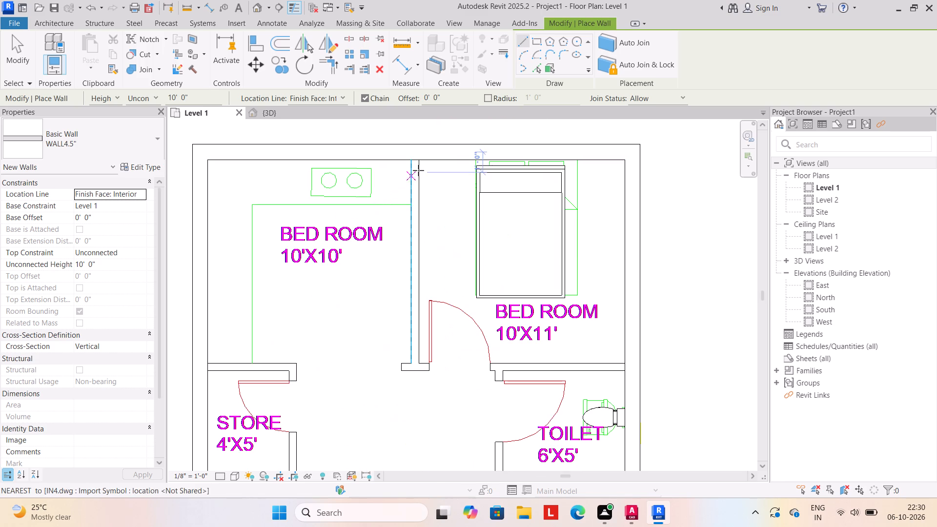
{"action": "left_click", "coordinate": [410, 159]}
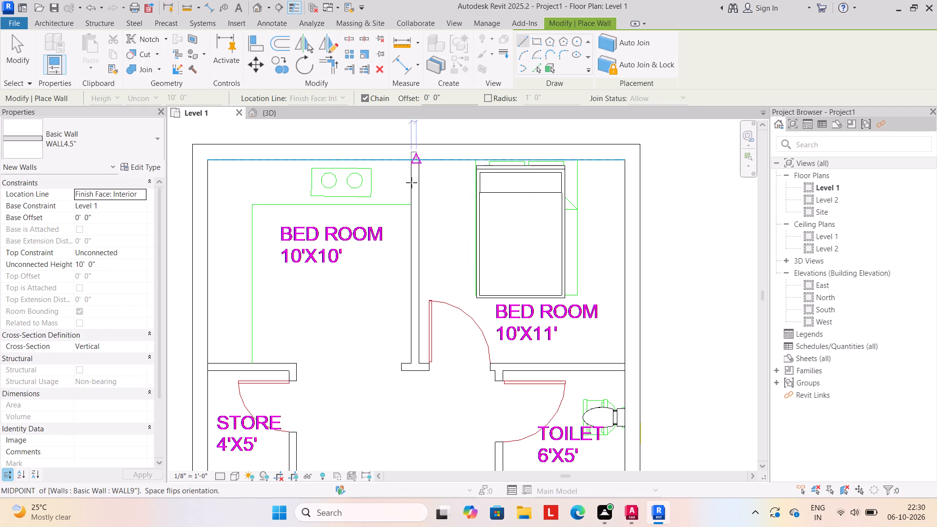
{"action": "left_click", "coordinate": [411, 362]}
{"action": "key", "text": "Escape"}
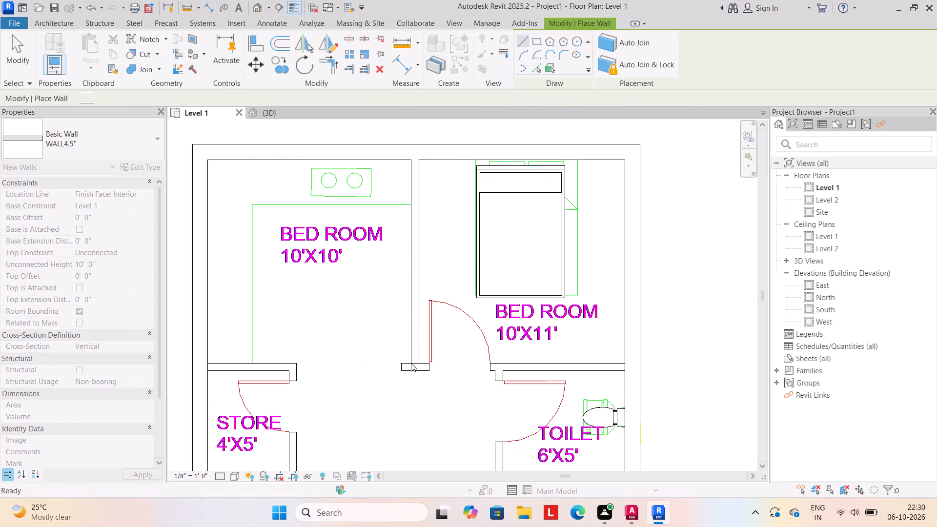
Draw a 20'-6" WALL4.5" wall across the house below the upper bedrooms, joining the two side exterior walls.
{"action": "scroll", "coordinate": [353, 384], "scroll_direction": "down", "scroll_amount": 3}
{"action": "middle_click_drag", "start_coordinate": [362, 364], "coordinate": [369, 345]}
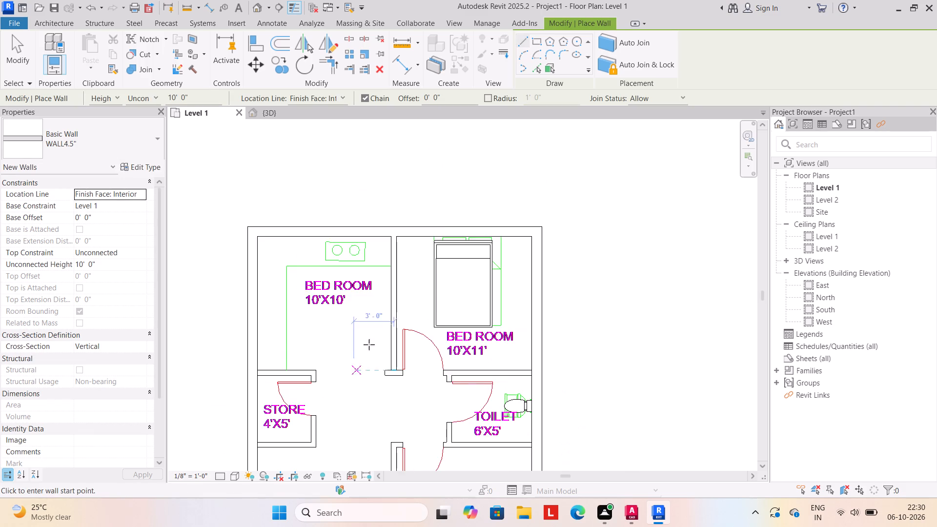
{"action": "middle_click_drag", "start_coordinate": [369, 345], "coordinate": [375, 311]}
{"action": "scroll", "coordinate": [280, 326], "scroll_direction": "up", "scroll_amount": 4}
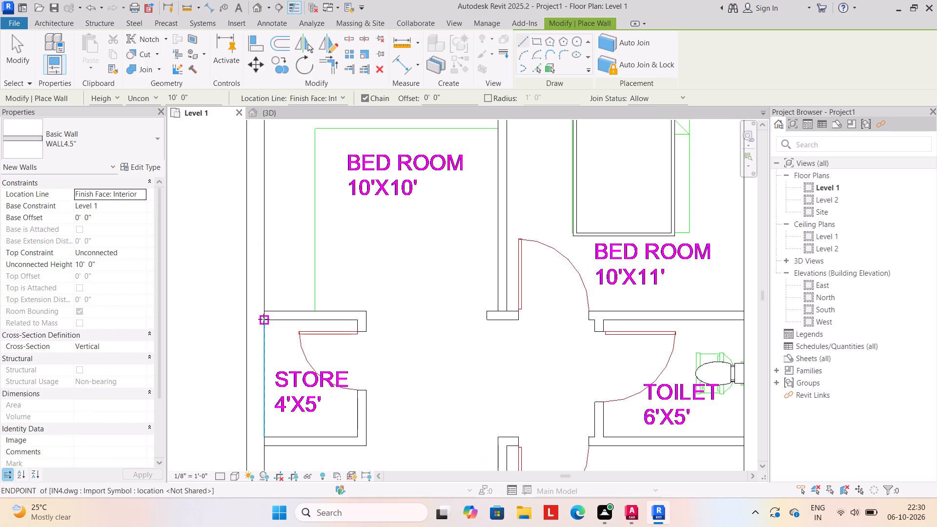
{"action": "left_click", "coordinate": [264, 319]}
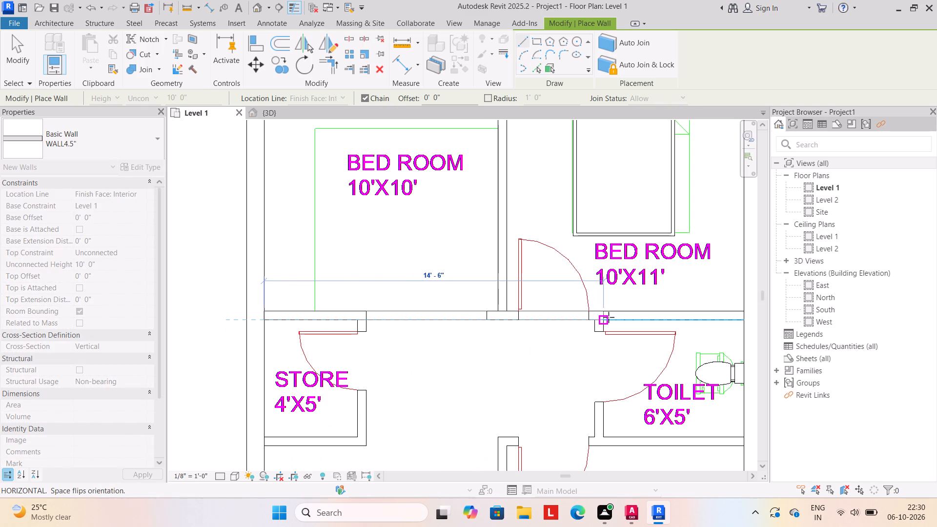
{"action": "middle_click_drag", "start_coordinate": [511, 308], "coordinate": [450, 304]}
{"action": "scroll", "coordinate": [562, 317], "scroll_direction": "up", "scroll_amount": 1}
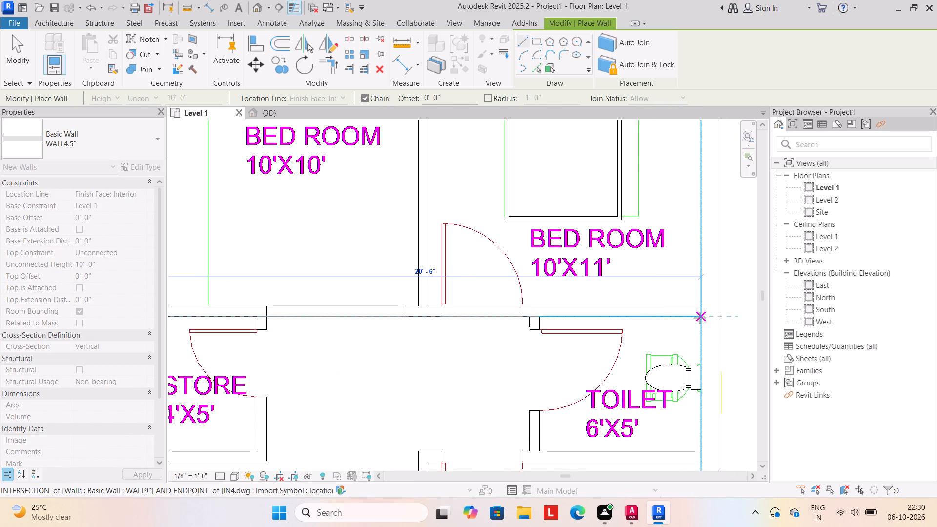
{"action": "left_click", "coordinate": [700, 318]}
{"action": "key", "text": "Escape"}
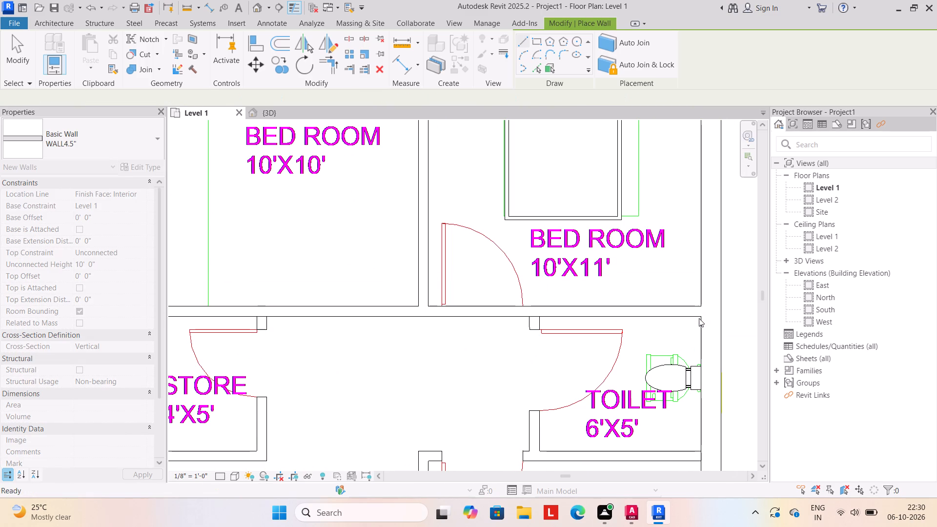
Draw a 5'-0" WALL4.5" wall along the door side of the TOILET, down from the bedroom cross wall.
{"action": "scroll", "coordinate": [340, 385], "scroll_direction": "down", "scroll_amount": 3}
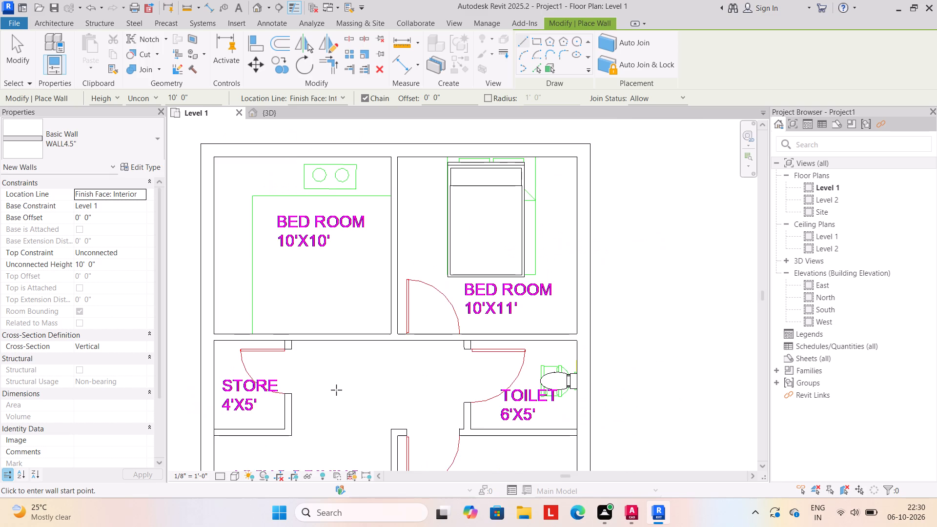
{"action": "middle_click_drag", "start_coordinate": [336, 388], "coordinate": [341, 360]}
{"action": "scroll", "coordinate": [478, 339], "scroll_direction": "up", "scroll_amount": 1}
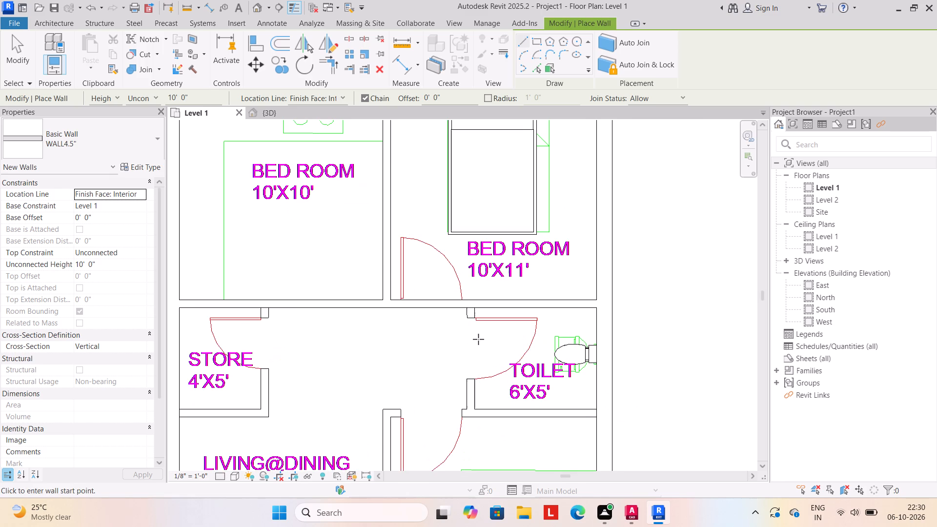
{"action": "left_click", "coordinate": [467, 307]}
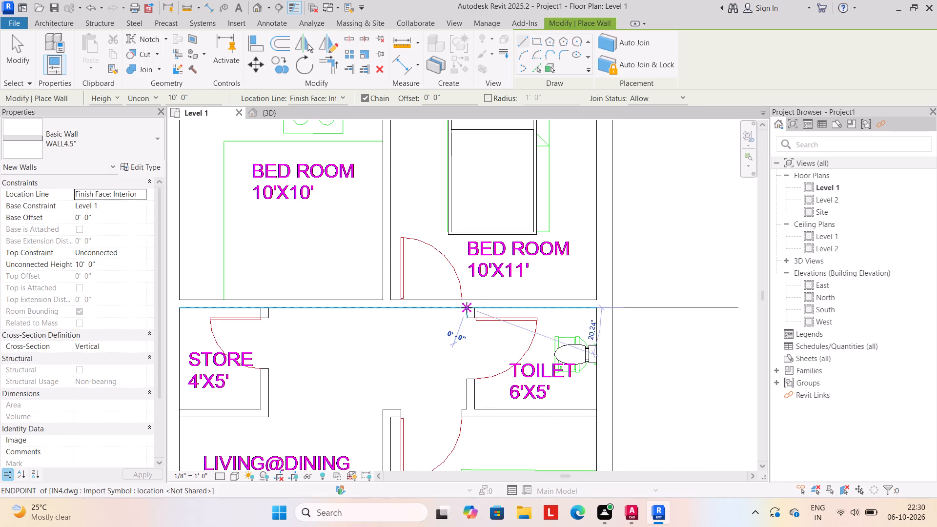
{"action": "left_click", "coordinate": [466, 408]}
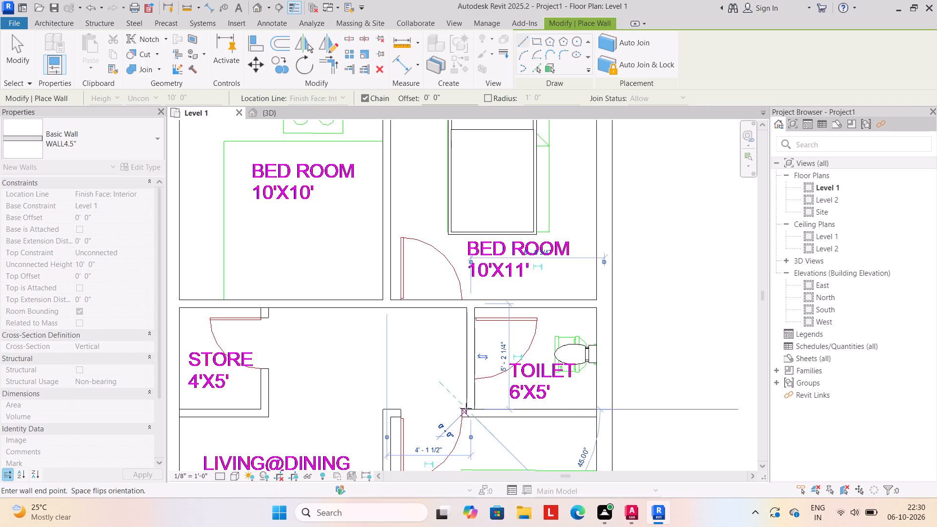
{"action": "key", "text": "Escape"}
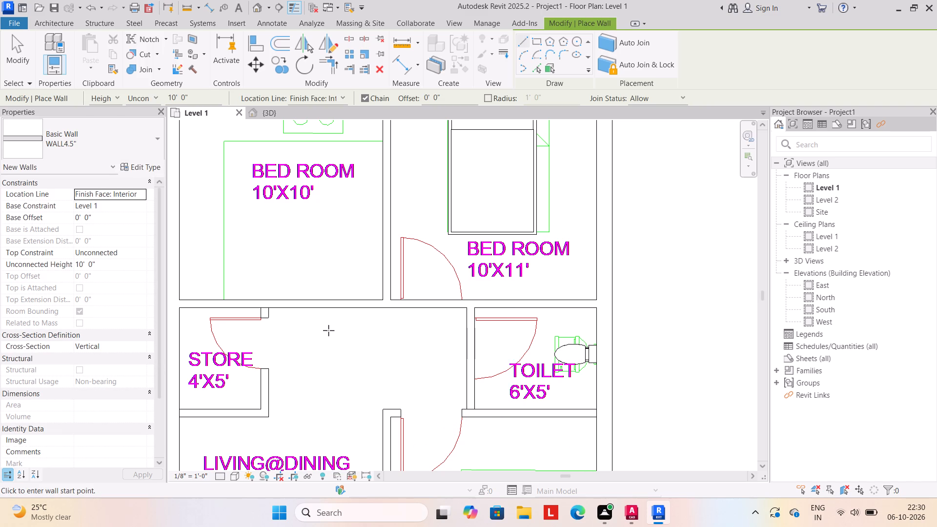
Draw chained WALL4.5" walls around BED ROOM2: 10'-6" from the exterior wall on its toilet side, then along LIVING@DINING to the stair-side wall line.
{"action": "scroll", "coordinate": [407, 335], "scroll_direction": "down", "scroll_amount": 2}
{"action": "middle_click_drag", "start_coordinate": [385, 329], "coordinate": [337, 260]}
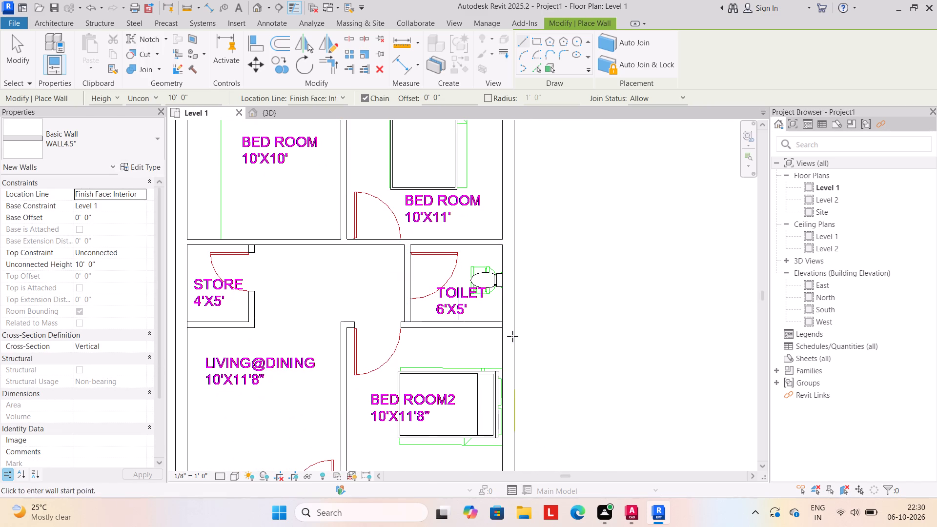
{"action": "left_click", "coordinate": [502, 327]}
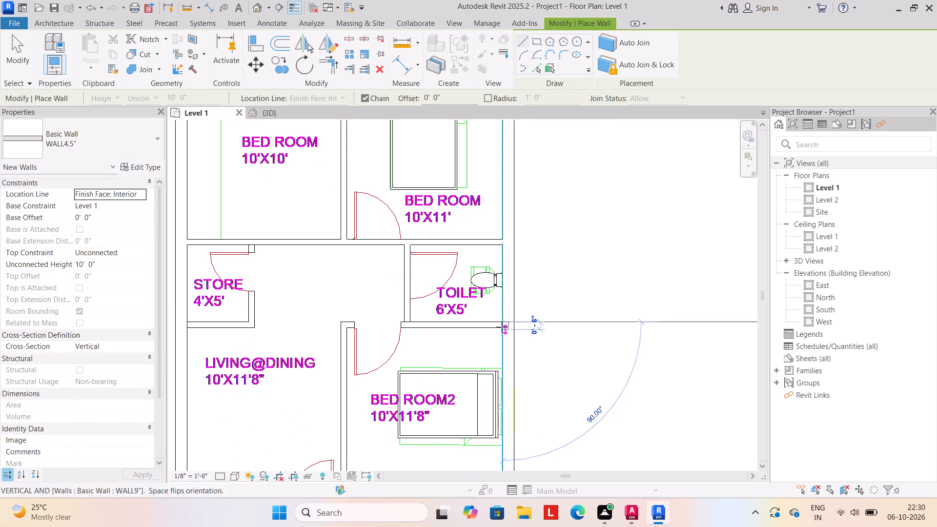
{"action": "left_click", "coordinate": [340, 326]}
{"action": "middle_click_drag", "start_coordinate": [347, 405], "coordinate": [347, 310]}
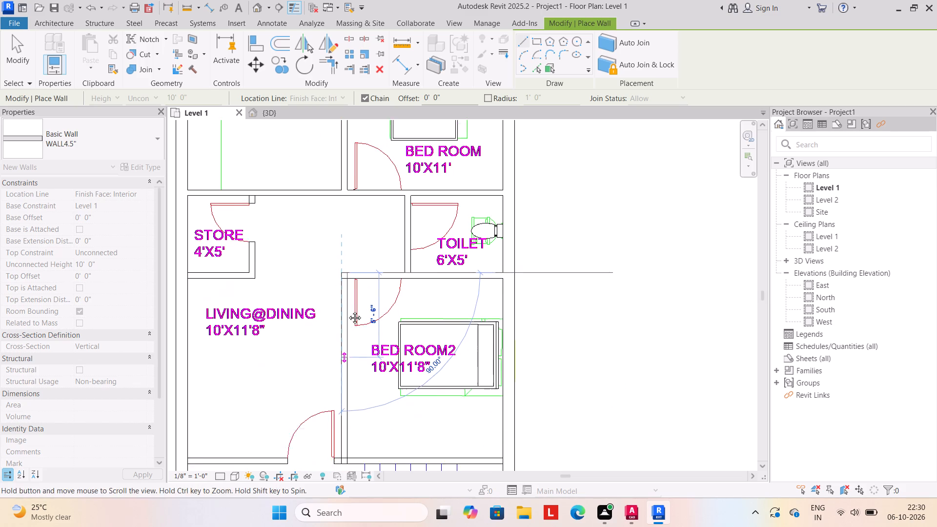
{"action": "middle_click_drag", "start_coordinate": [347, 310], "coordinate": [348, 273]}
{"action": "scroll", "coordinate": [343, 372], "scroll_direction": "up", "scroll_amount": 4}
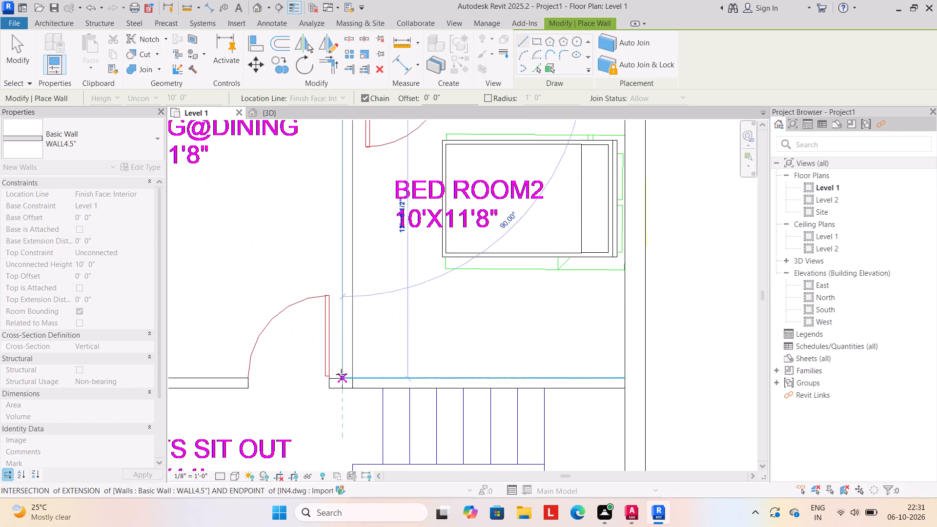
{"action": "left_click", "coordinate": [342, 379]}
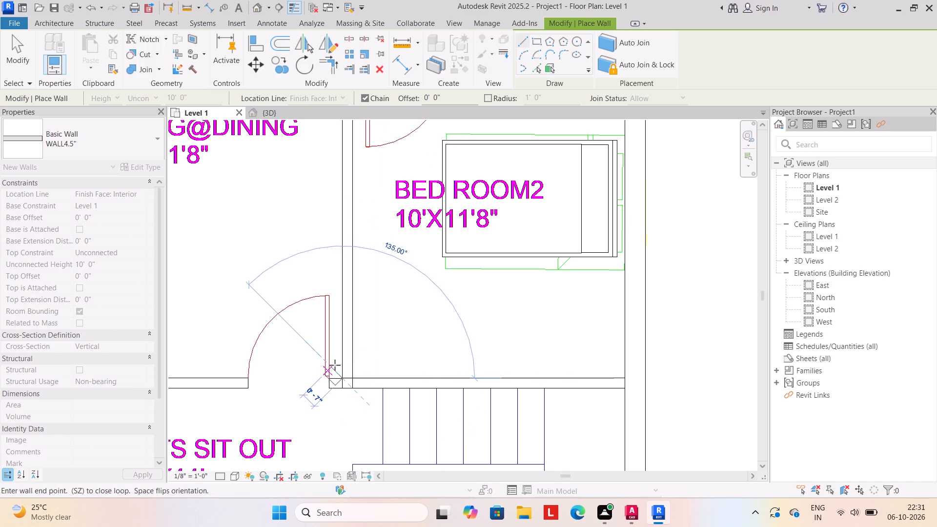
{"action": "key", "text": "Escape"}
Draw chained WALL4.5" walls around the STORE: down its door side from the cross wall, then 4'-0" back to the exterior wall.
{"action": "scroll", "coordinate": [335, 365], "scroll_direction": "up", "scroll_amount": 1}
{"action": "scroll", "coordinate": [350, 281], "scroll_direction": "down", "scroll_amount": 6}
{"action": "scroll", "coordinate": [304, 276], "scroll_direction": "down", "scroll_amount": 5}
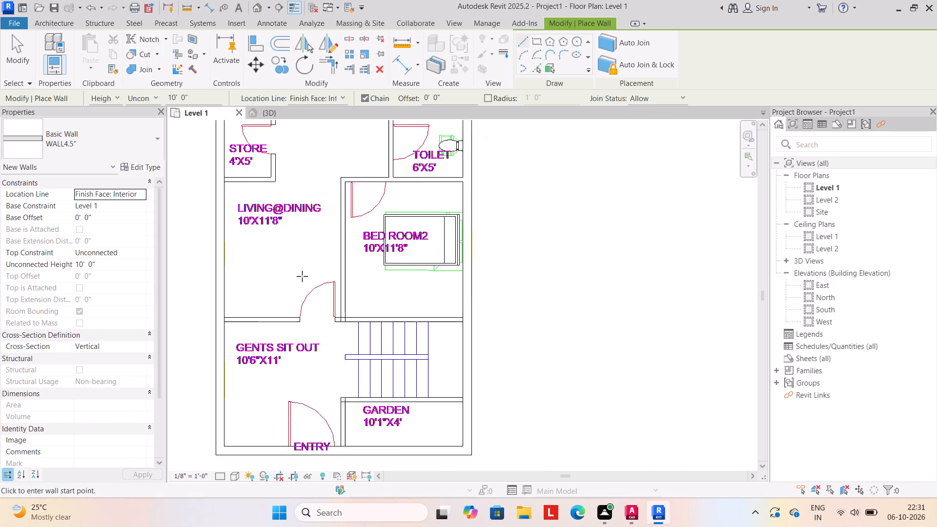
{"action": "scroll", "coordinate": [279, 208], "scroll_direction": "up", "scroll_amount": 6}
{"action": "middle_click_drag", "start_coordinate": [292, 171], "coordinate": [293, 174]}
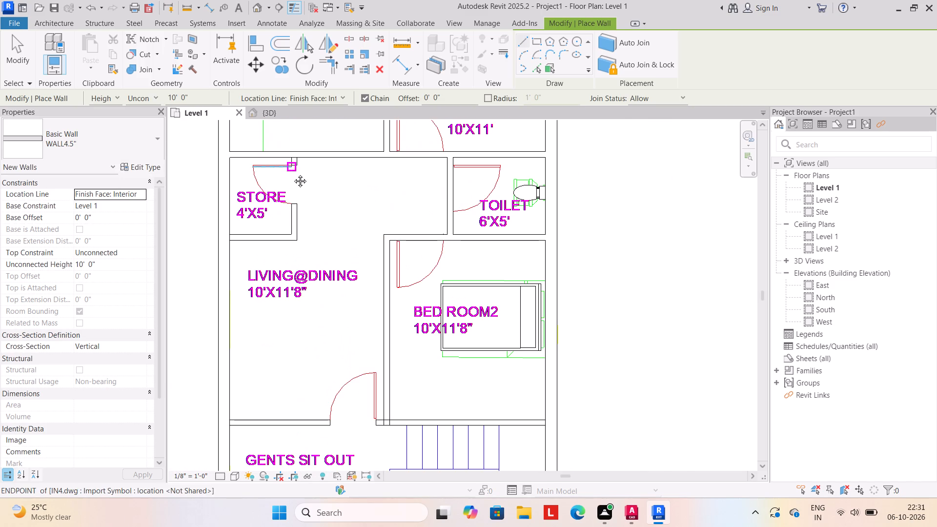
{"action": "middle_click_drag", "start_coordinate": [293, 174], "coordinate": [296, 190]}
{"action": "scroll", "coordinate": [296, 177], "scroll_direction": "up", "scroll_amount": 4}
{"action": "left_click", "coordinate": [296, 177]}
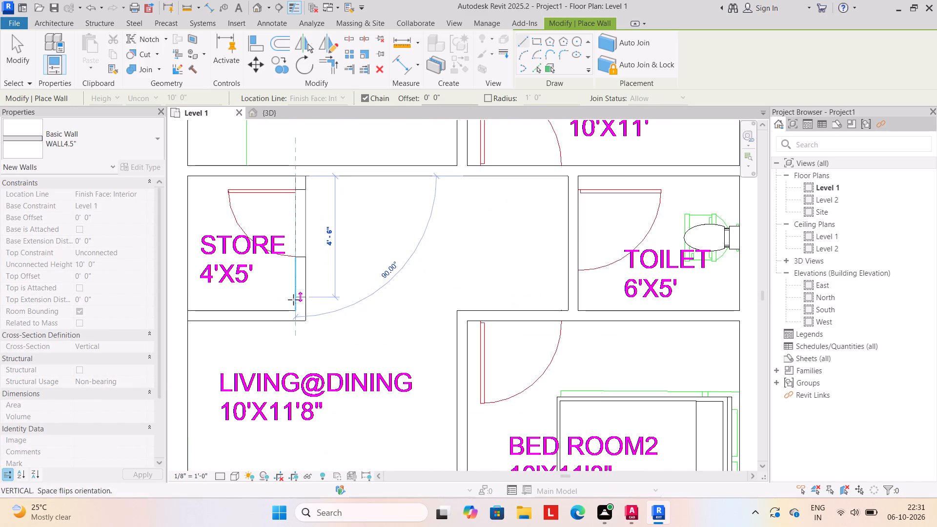
{"action": "left_click", "coordinate": [296, 311]}
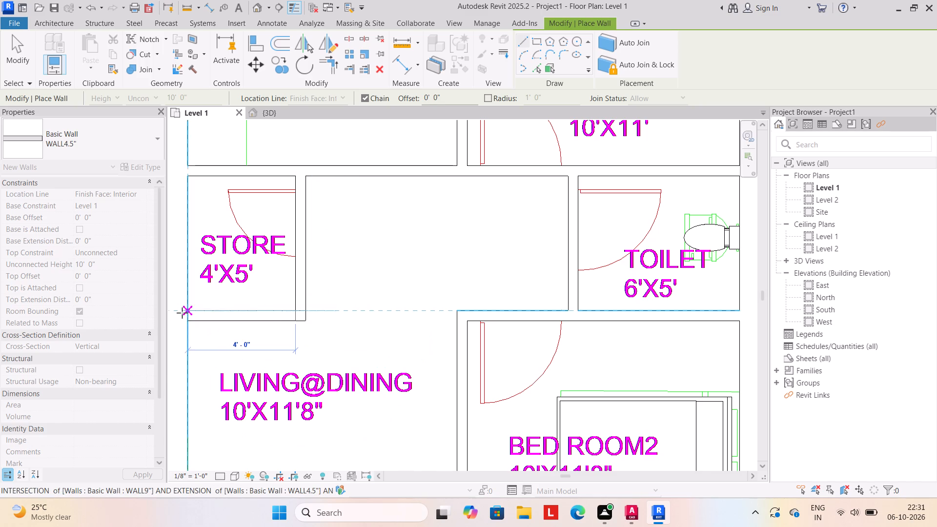
{"action": "left_click", "coordinate": [188, 311]}
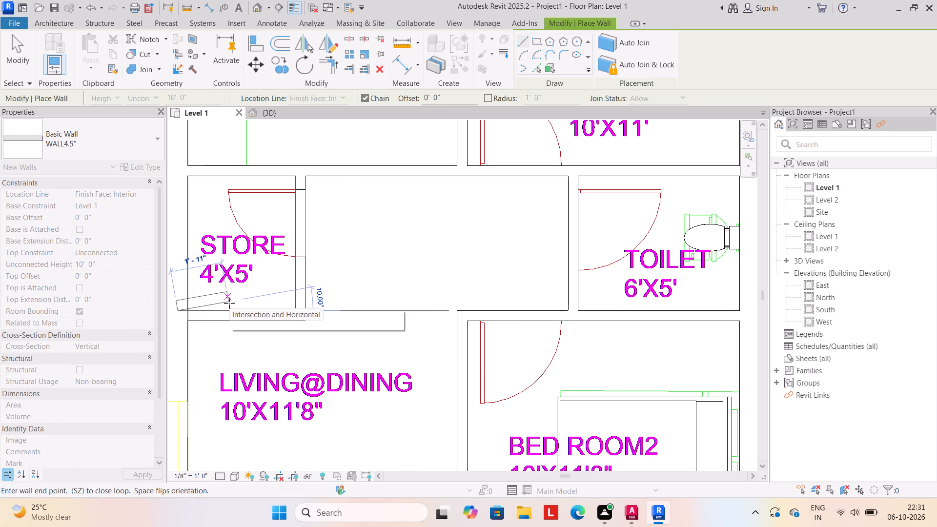
{"action": "key", "text": "Escape"}
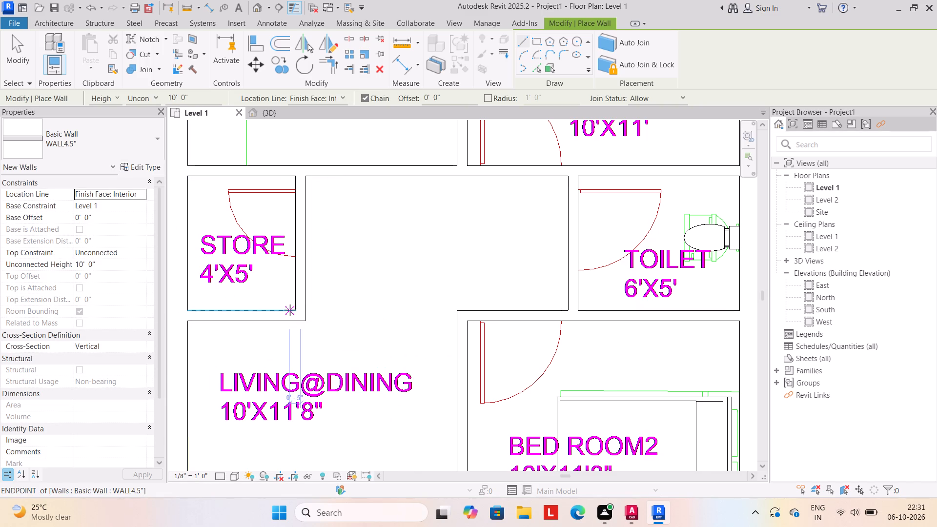
Draw a 20'-6" WALL4.5" wall across the house between LIVING@DINING/BED ROOM2 and GENTS SIT OUT/stairs, joining the two side exterior walls.
{"action": "scroll", "coordinate": [413, 327], "scroll_direction": "down", "scroll_amount": 2}
{"action": "middle_click_drag", "start_coordinate": [410, 347], "coordinate": [410, 290]}
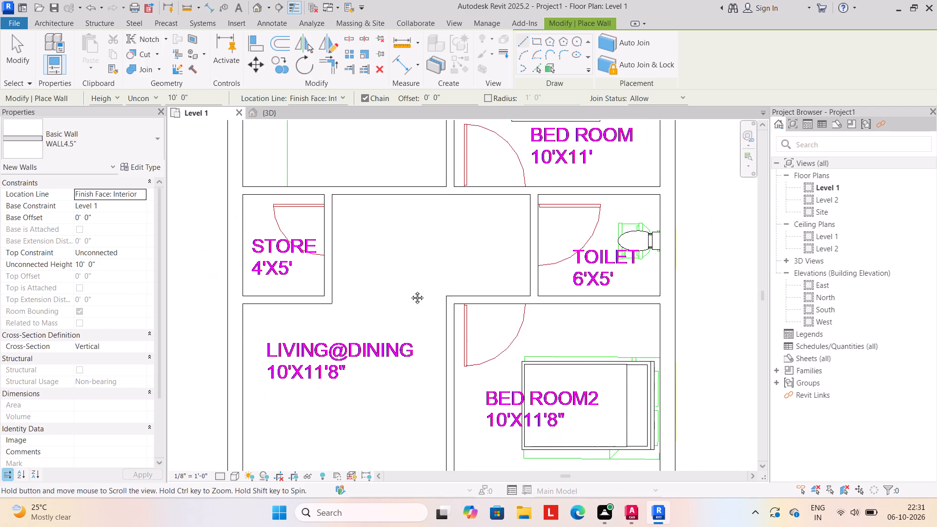
{"action": "middle_click_drag", "start_coordinate": [410, 290], "coordinate": [410, 272]}
{"action": "scroll", "coordinate": [404, 263], "scroll_direction": "down", "scroll_amount": 4}
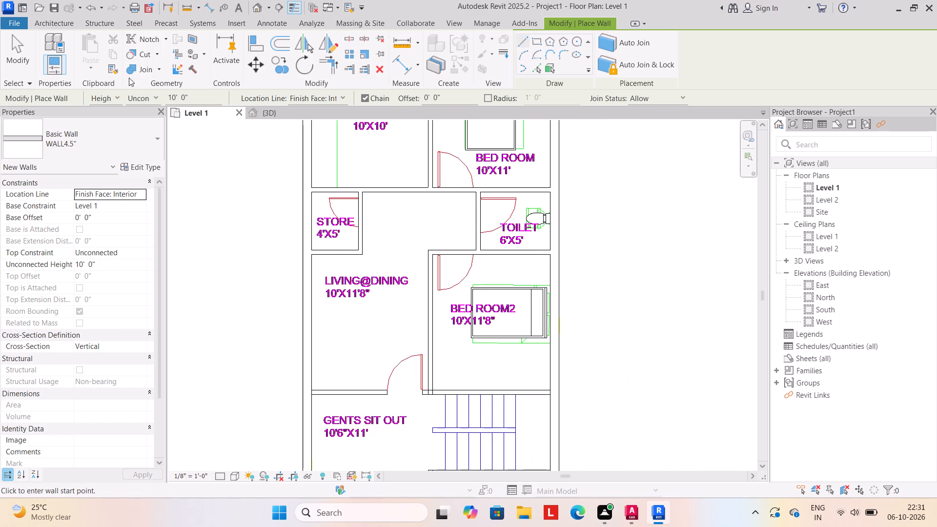
{"action": "left_click", "coordinate": [51, 21]}
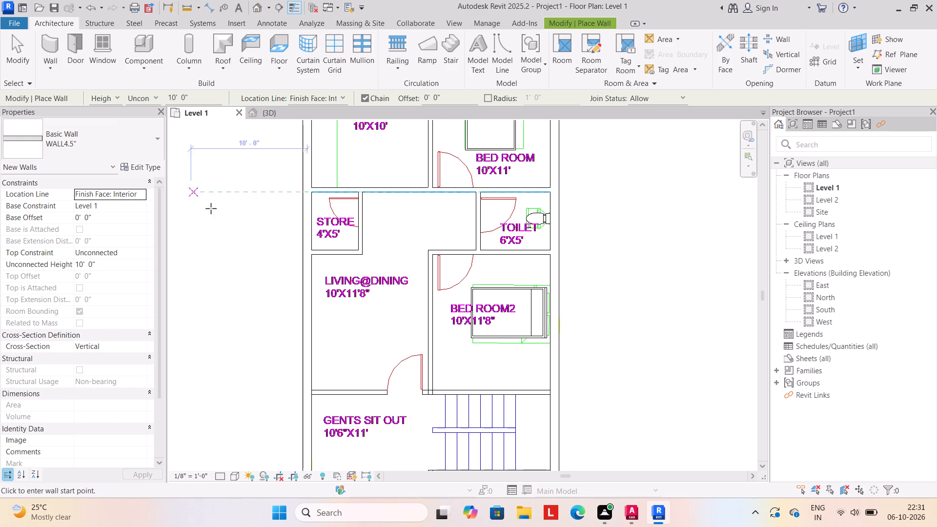
{"action": "key", "text": "Escape"}
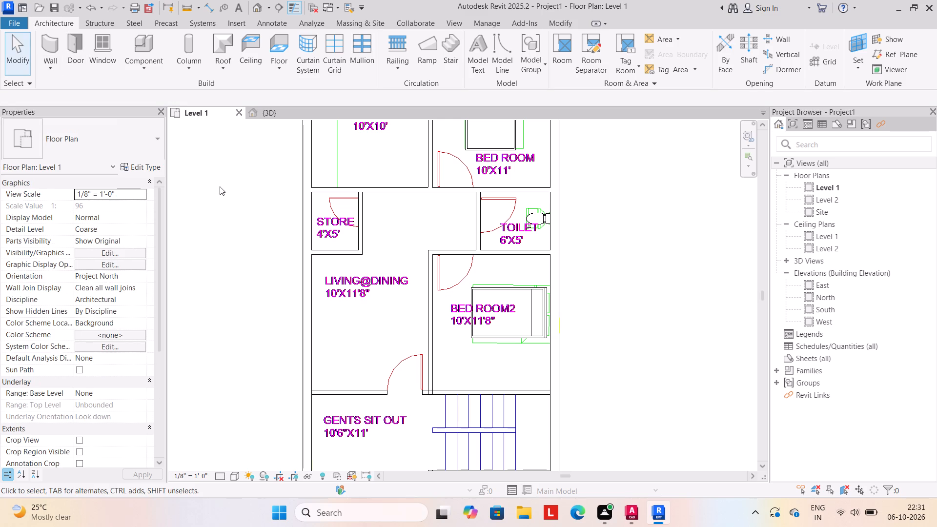
{"action": "scroll", "coordinate": [272, 239], "scroll_direction": "down", "scroll_amount": 1}
{"action": "middle_click_drag", "start_coordinate": [265, 231], "coordinate": [257, 287]}
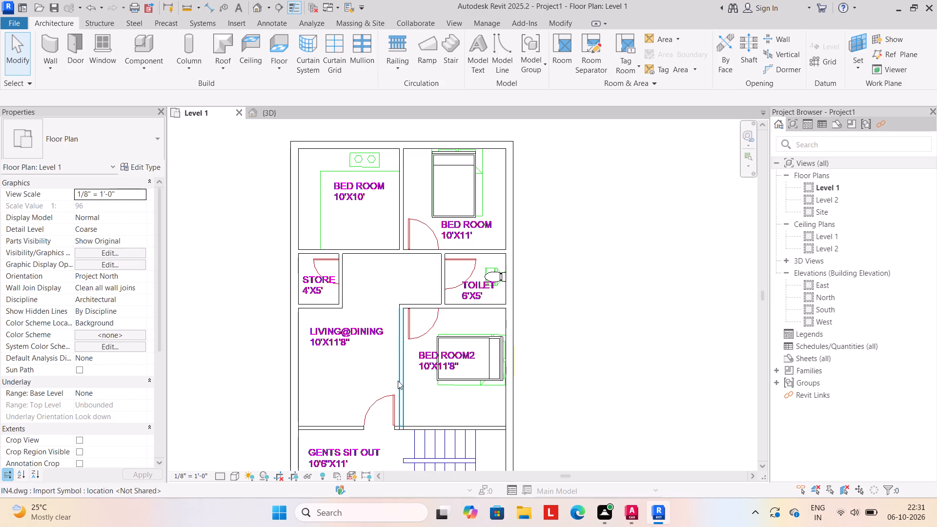
{"action": "middle_click_drag", "start_coordinate": [409, 385], "coordinate": [379, 262]}
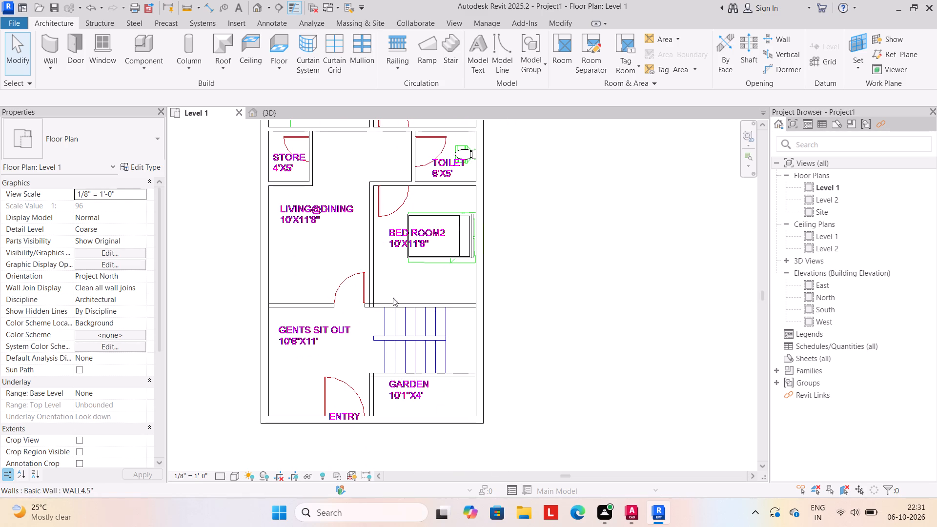
{"action": "left_click", "coordinate": [52, 71]}
{"action": "left_click", "coordinate": [64, 85]}
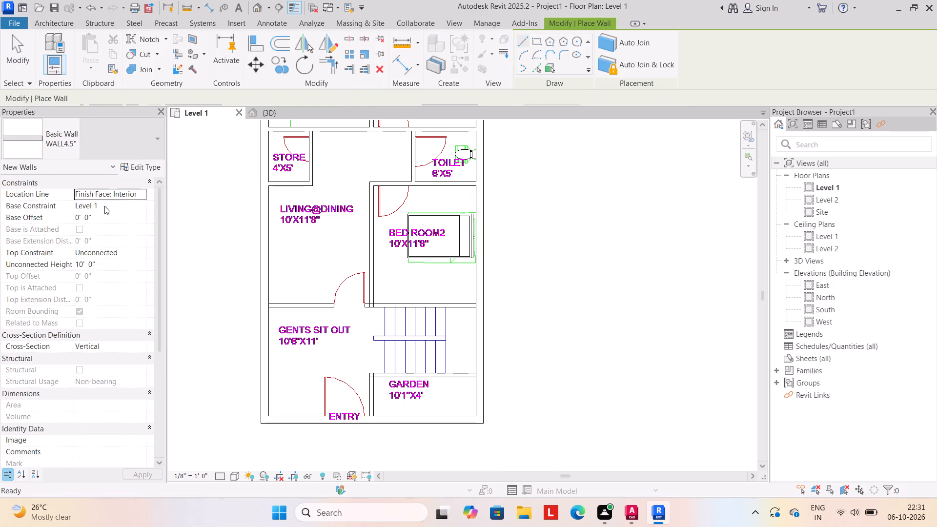
{"action": "middle_click_drag", "start_coordinate": [343, 306], "coordinate": [286, 246]}
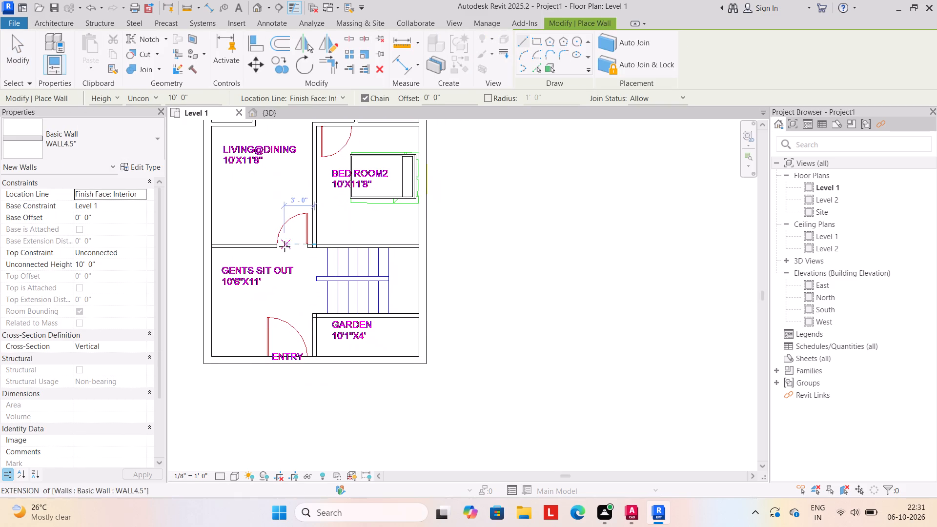
{"action": "scroll", "coordinate": [214, 249], "scroll_direction": "up", "scroll_amount": 4}
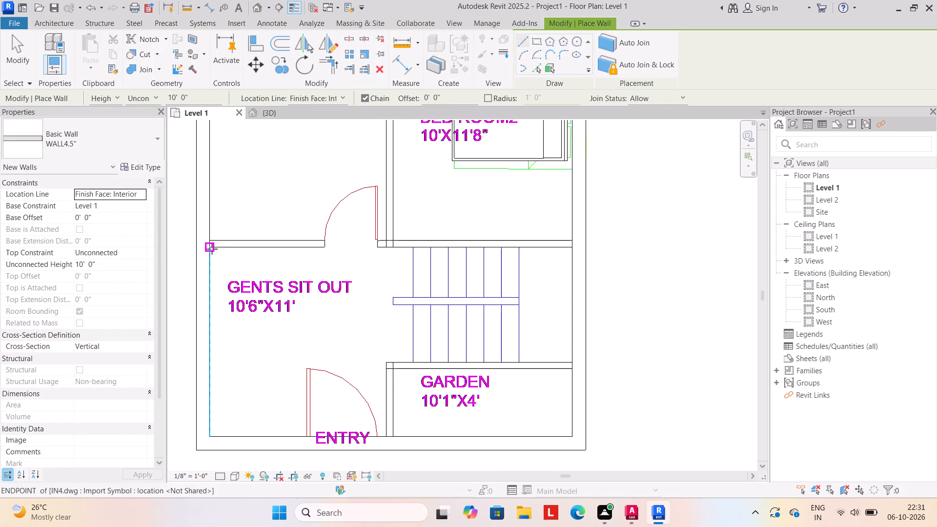
{"action": "left_click", "coordinate": [208, 247]}
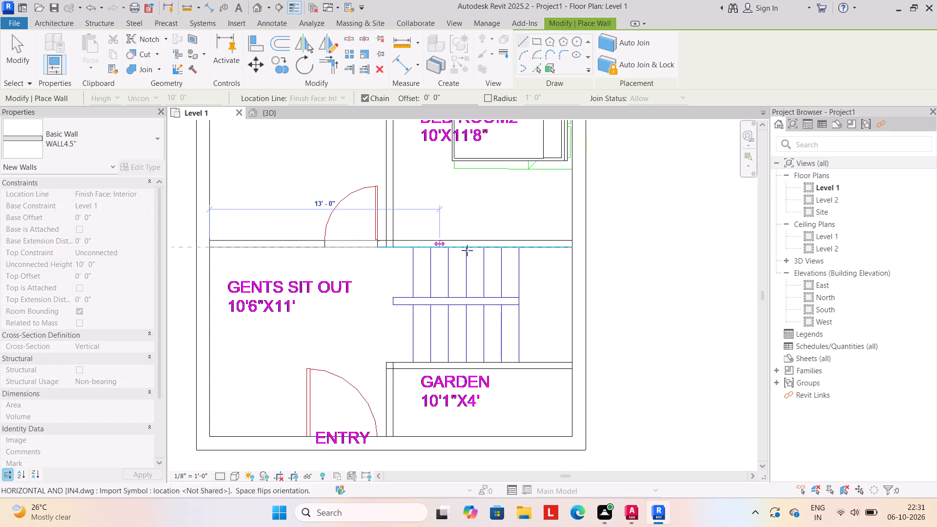
{"action": "left_click", "coordinate": [571, 245]}
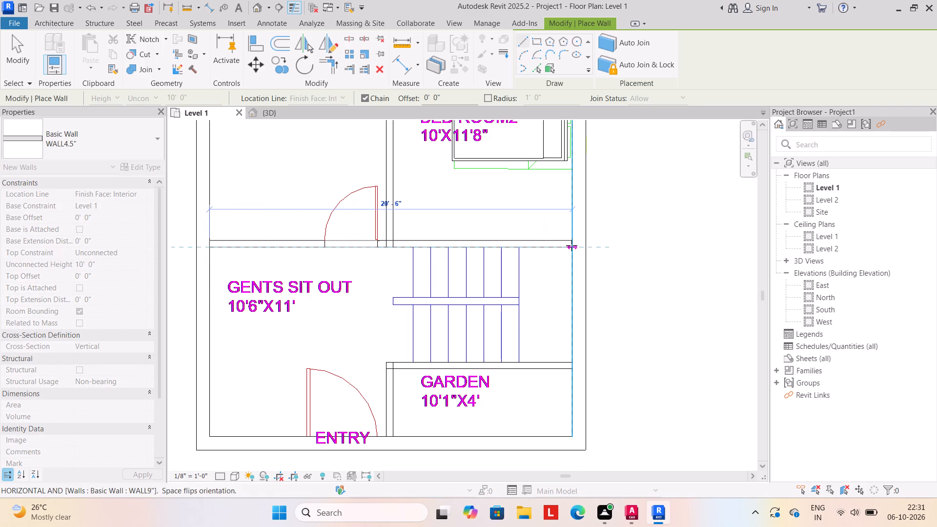
{"action": "key", "text": "Escape"}
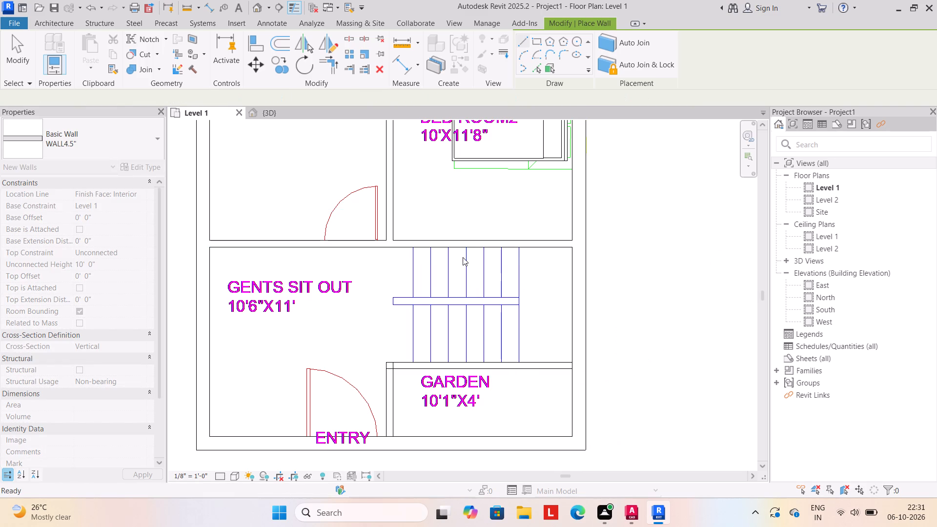
Draw chained WALL4.5" walls around the GARDEN: 10'-6" from the side exterior wall along the stair side, then 3'-10" down to the entry-side exterior wall.
{"action": "scroll", "coordinate": [455, 281], "scroll_direction": "down", "scroll_amount": 2}
{"action": "middle_click_drag", "start_coordinate": [416, 310], "coordinate": [288, 240]}
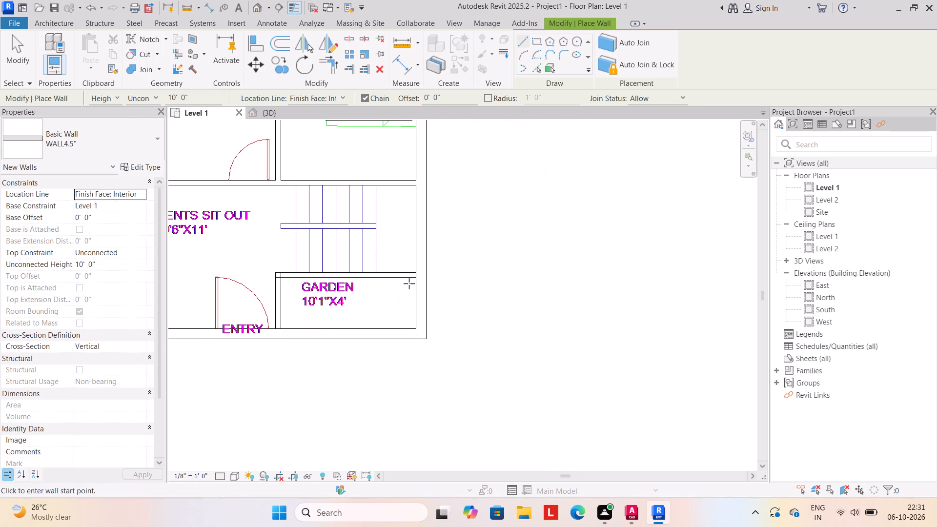
{"action": "left_click", "coordinate": [417, 278]}
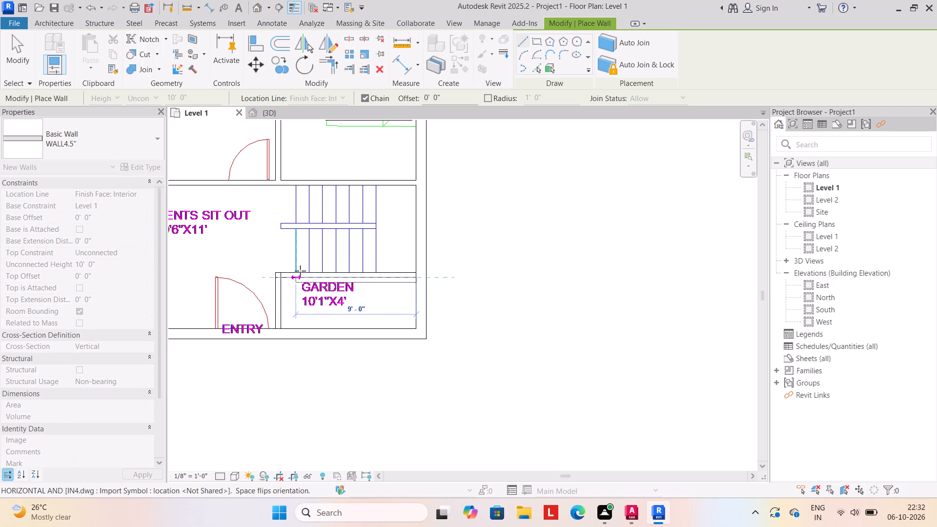
{"action": "key", "text": "space"}
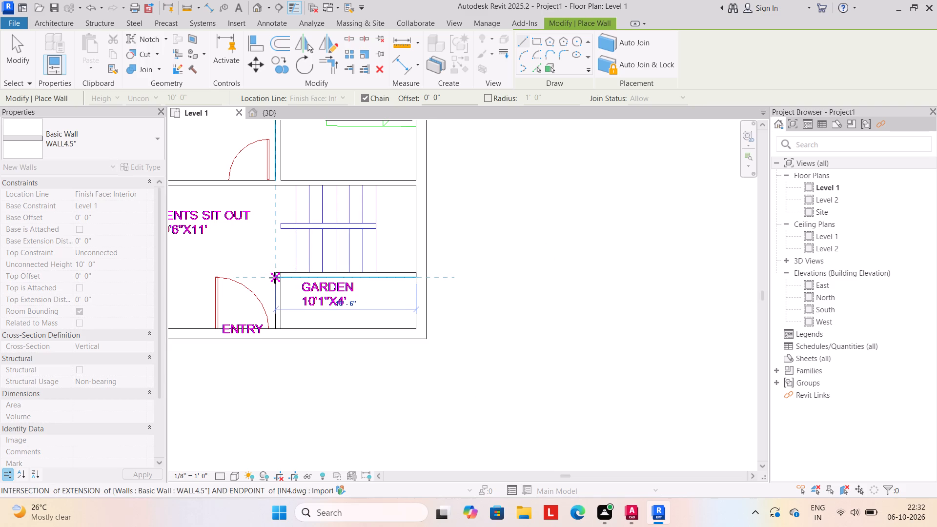
{"action": "scroll", "coordinate": [276, 276], "scroll_direction": "up", "scroll_amount": 4}
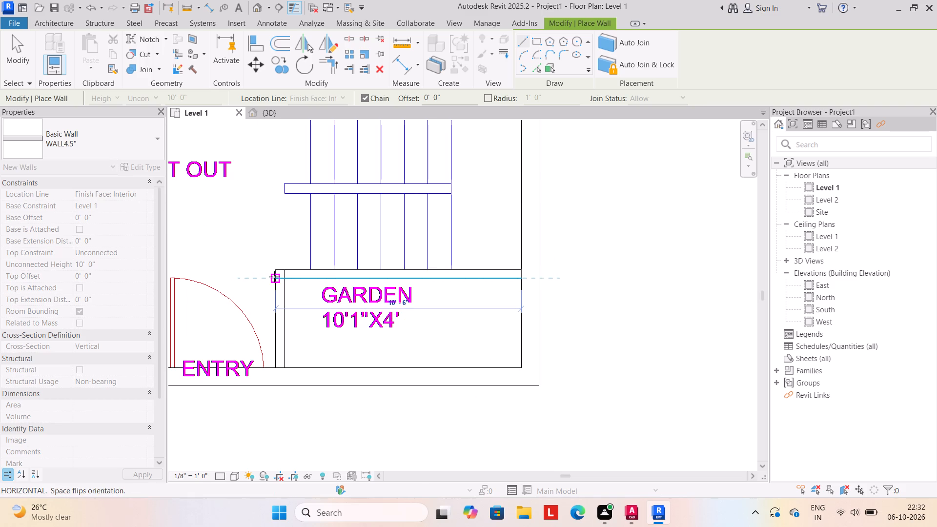
{"action": "left_click", "coordinate": [274, 278]}
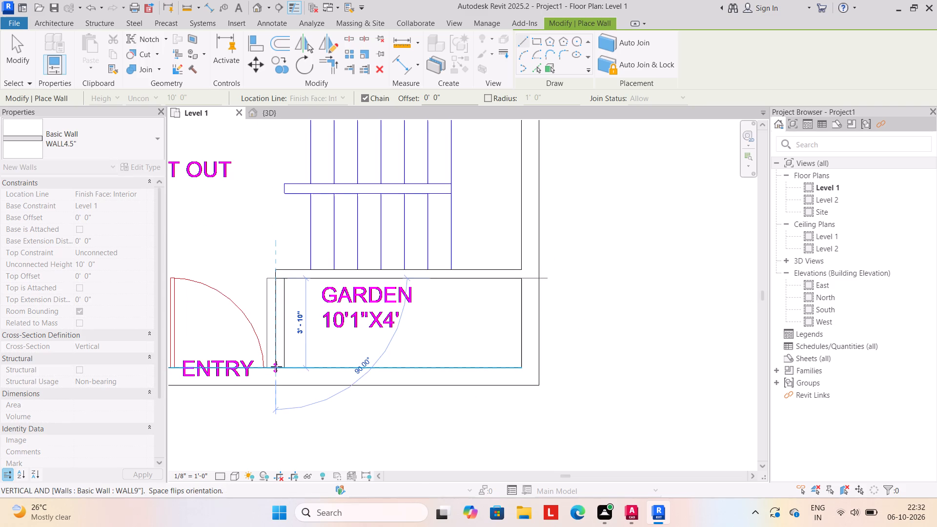
{"action": "key", "text": "space"}
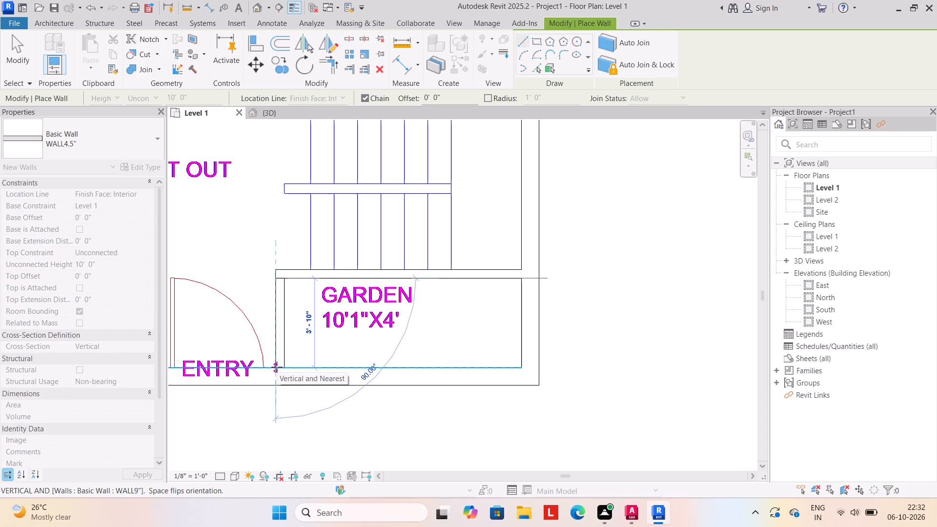
{"action": "left_click", "coordinate": [277, 367]}
{"action": "key", "text": "Escape"}
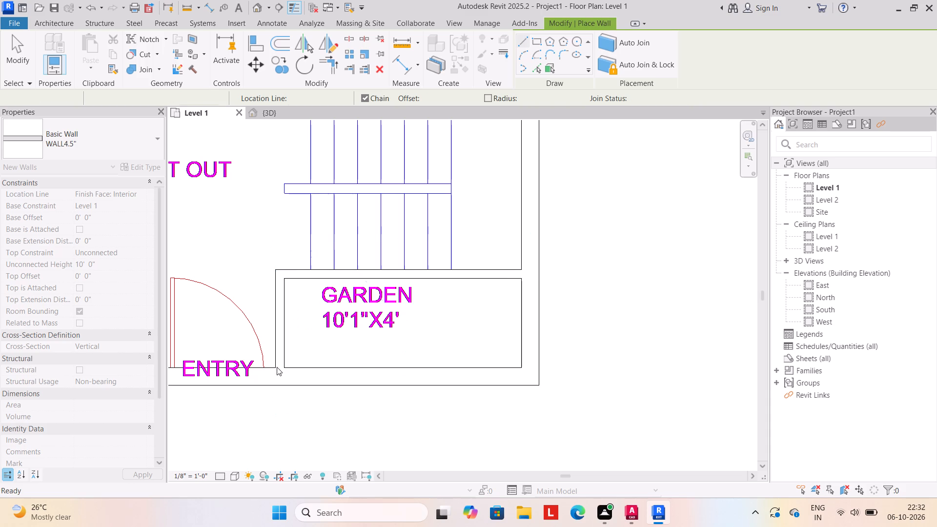
{"action": "scroll", "coordinate": [258, 291], "scroll_direction": "down", "scroll_amount": 4}
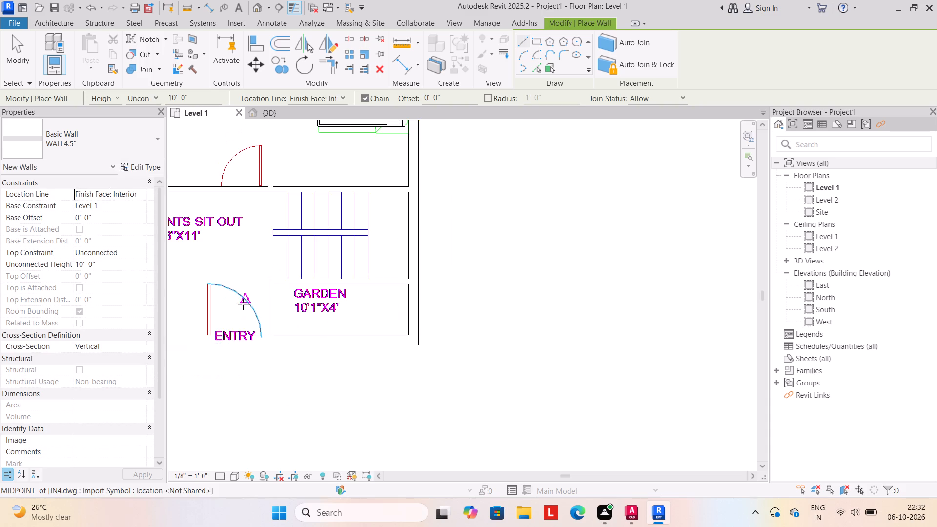
{"action": "scroll", "coordinate": [243, 305], "scroll_direction": "down", "scroll_amount": 2}
{"action": "middle_click_drag", "start_coordinate": [238, 298], "coordinate": [351, 322]}
{"action": "scroll", "coordinate": [308, 299], "scroll_direction": "down", "scroll_amount": 3}
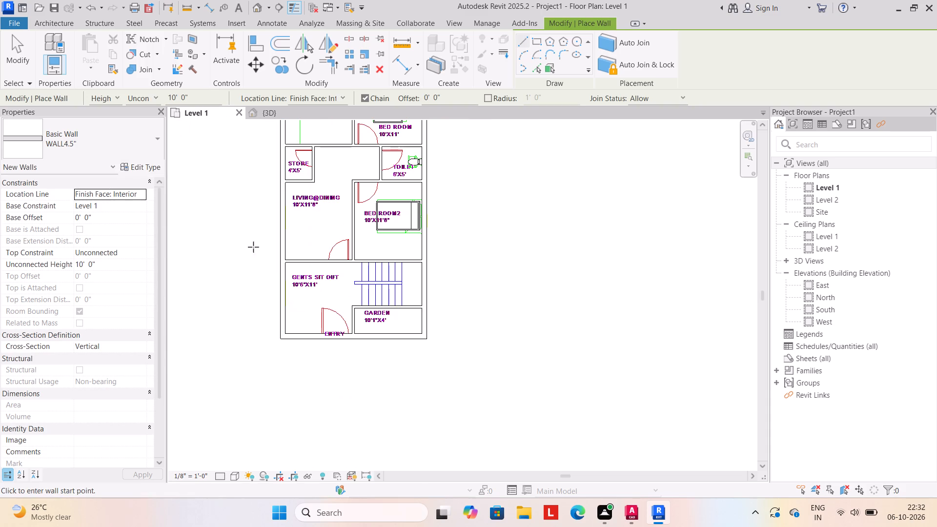
{"action": "middle_click_drag", "start_coordinate": [230, 239], "coordinate": [248, 305]}
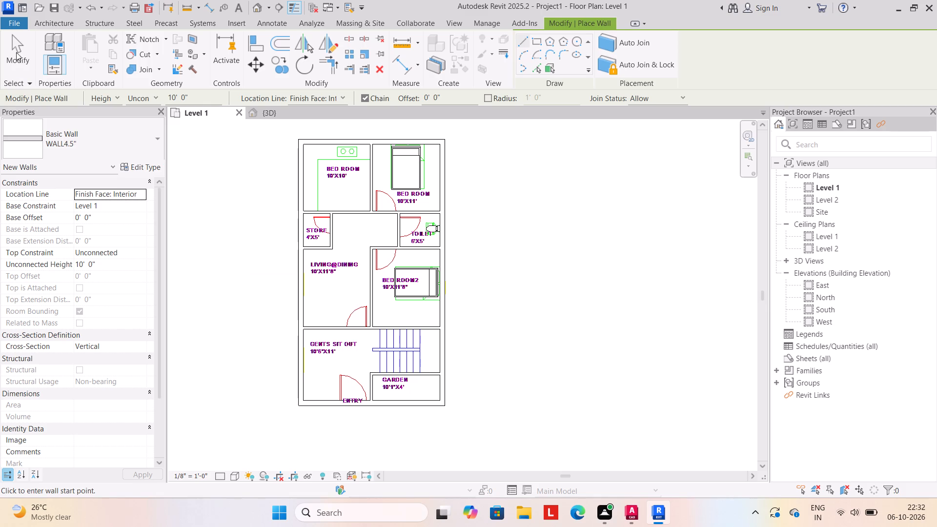
{"action": "left_click", "coordinate": [12, 42]}
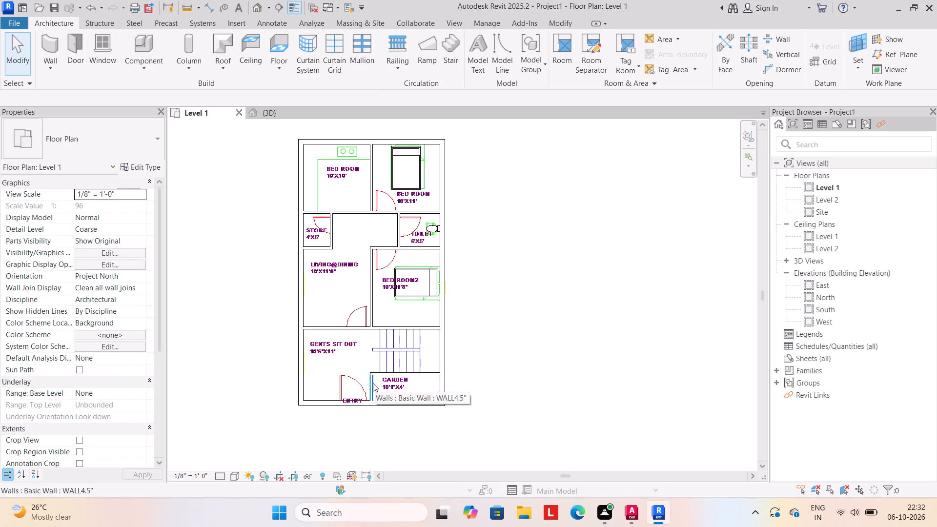
Start a stair on Level 1 and begin a sketched run with straight boundary lines.
{"action": "middle_click_drag", "start_coordinate": [341, 197], "coordinate": [296, 176]}
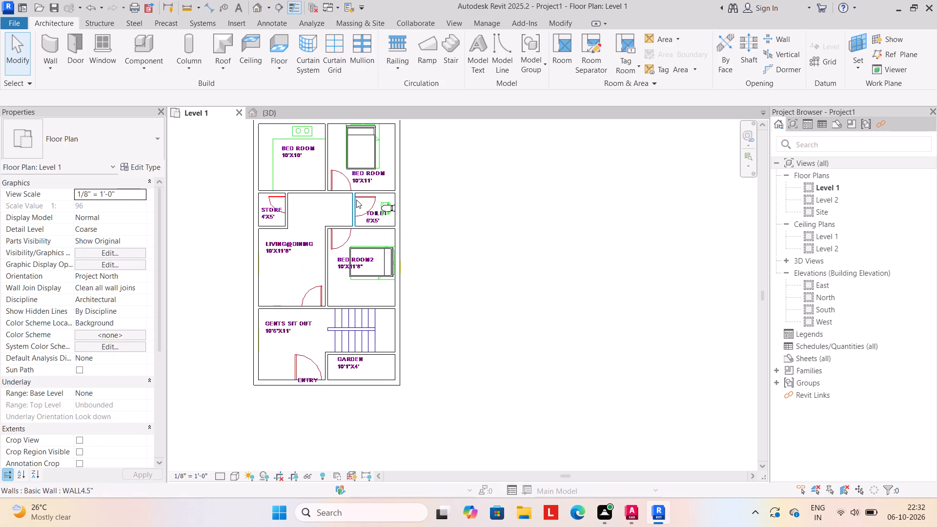
{"action": "scroll", "coordinate": [356, 200], "scroll_direction": "up", "scroll_amount": 1}
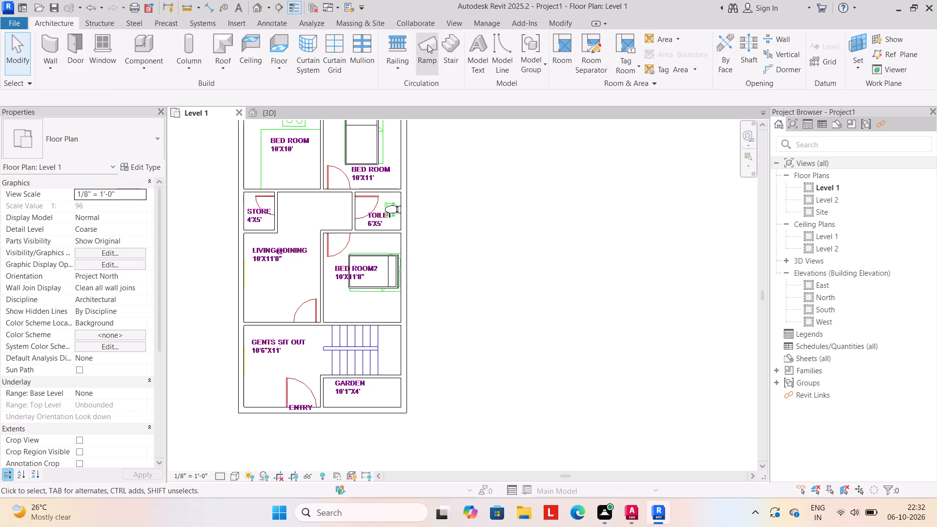
{"action": "left_click", "coordinate": [453, 44]}
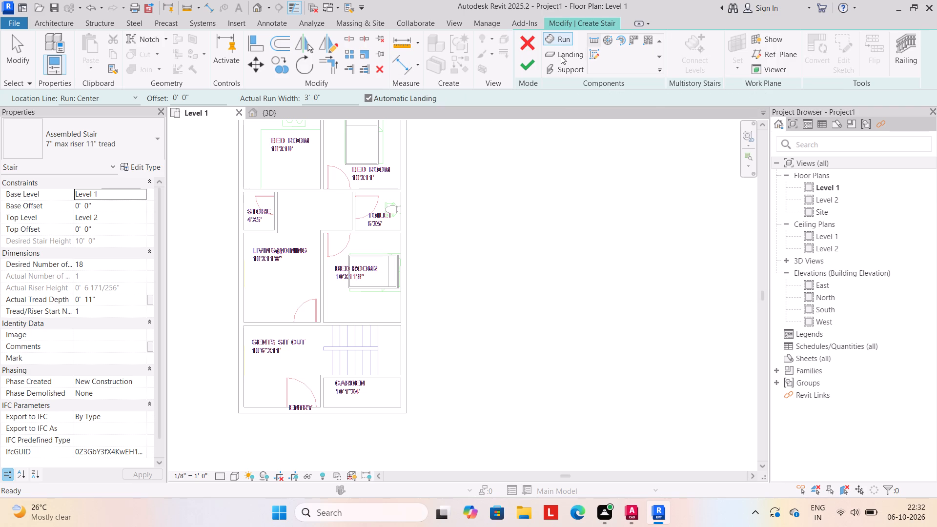
{"action": "left_click", "coordinate": [559, 40]}
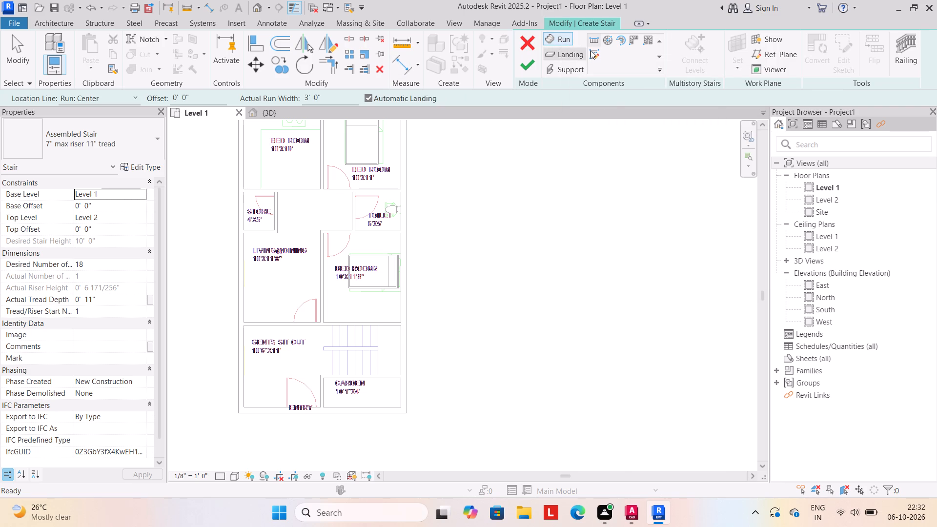
{"action": "left_click", "coordinate": [591, 50]}
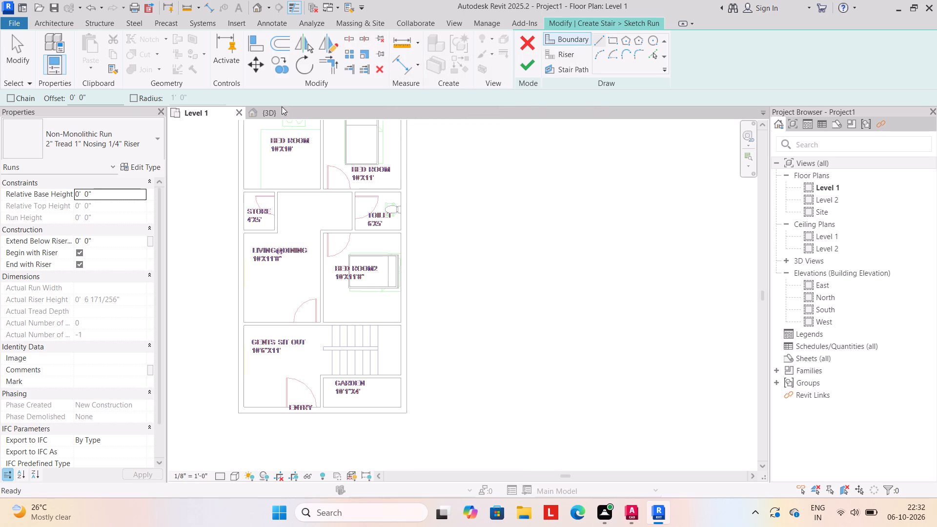
{"action": "left_click", "coordinate": [599, 36]}
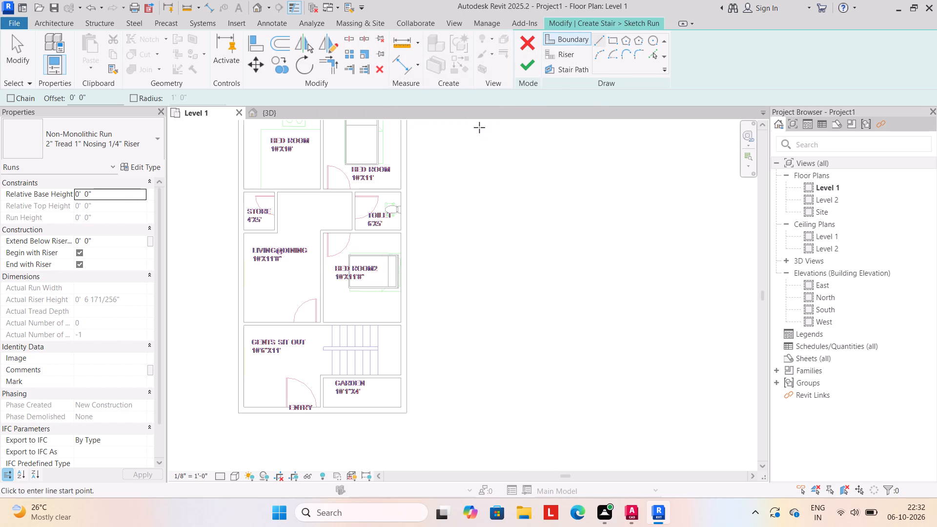
Sketch the stair's outer boundary: 9'-0" along the BED ROOM2 cross wall, 6'-6" along the exterior wall, and 10'-6" along the GARDEN wall.
{"action": "middle_click_drag", "start_coordinate": [385, 311], "coordinate": [389, 300]}
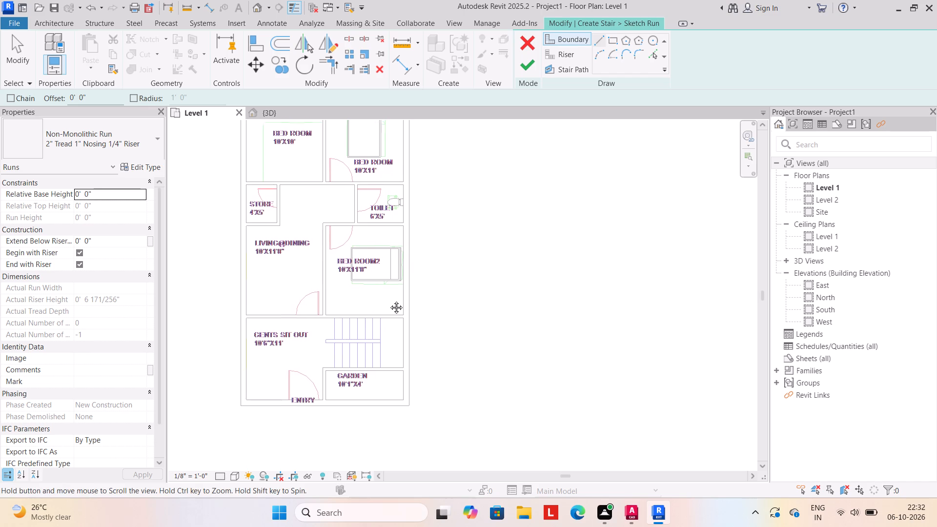
{"action": "middle_click_drag", "start_coordinate": [389, 300], "coordinate": [392, 284]}
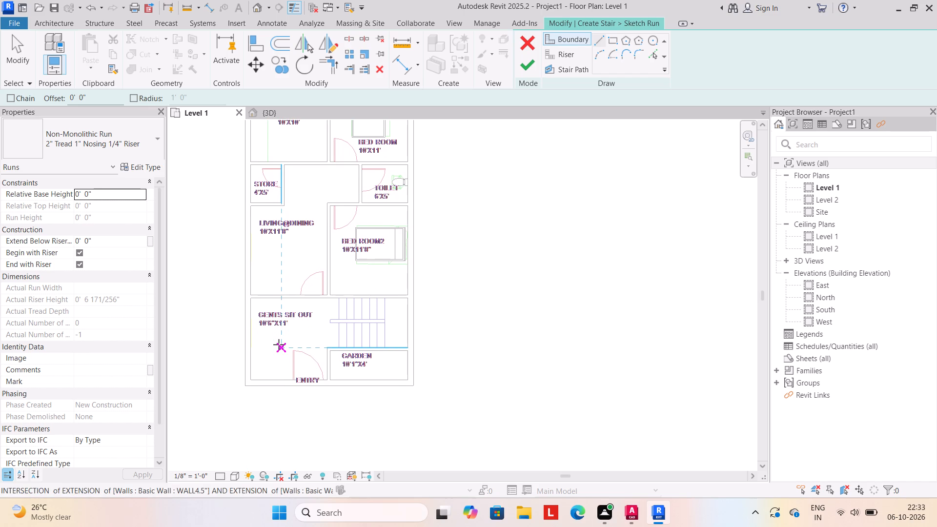
{"action": "scroll", "coordinate": [279, 345], "scroll_direction": "up", "scroll_amount": 2}
{"action": "scroll", "coordinate": [382, 295], "scroll_direction": "up", "scroll_amount": 3}
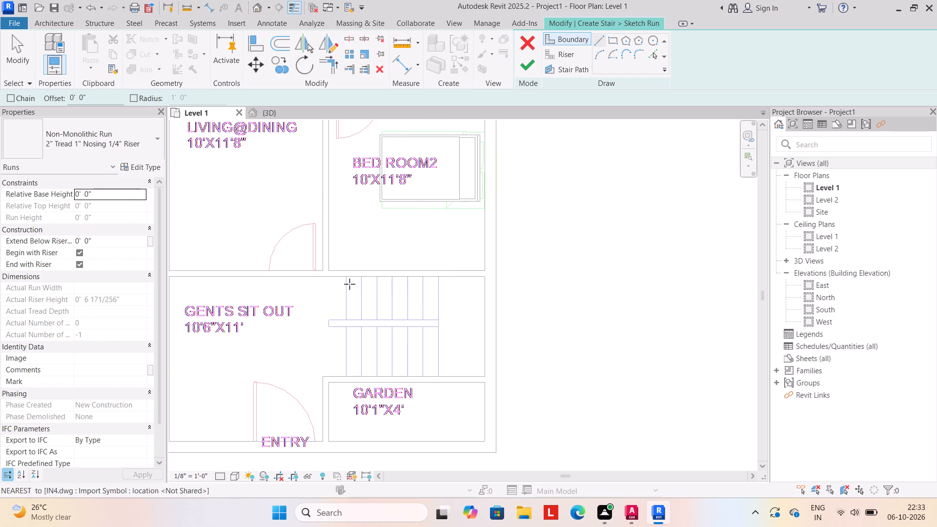
{"action": "left_click", "coordinate": [346, 275]}
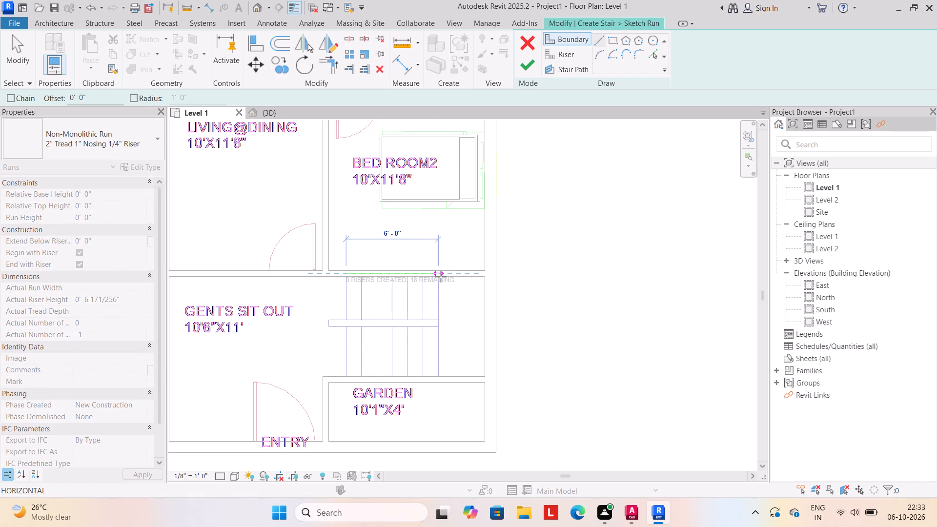
{"action": "key", "text": "Escape"}
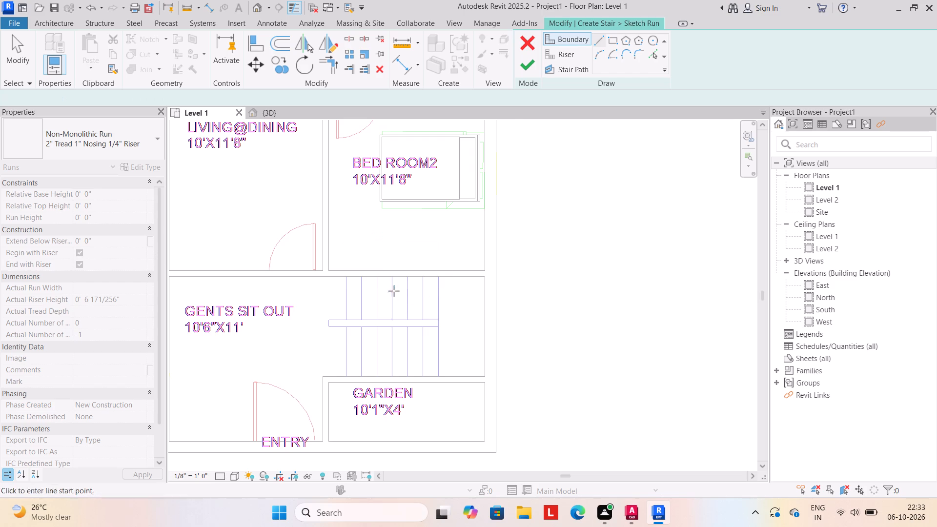
{"action": "scroll", "coordinate": [372, 290], "scroll_direction": "up", "scroll_amount": 2}
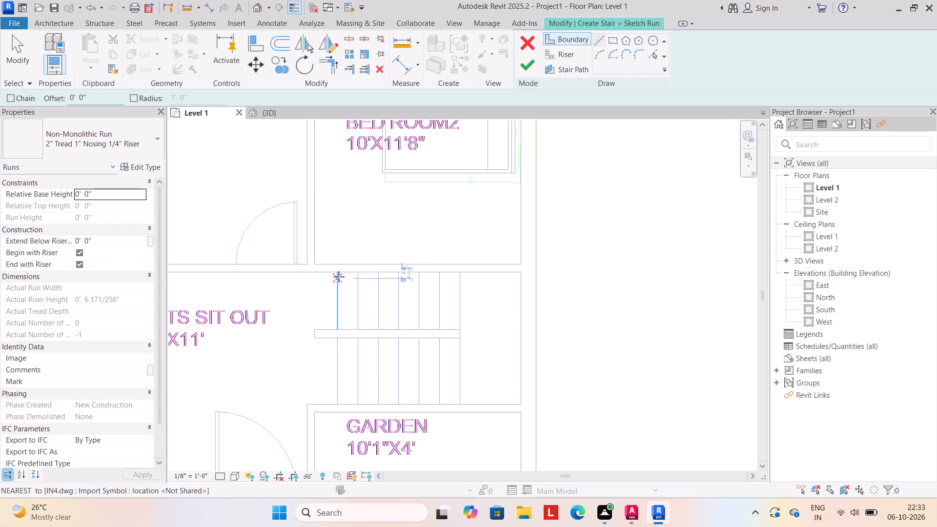
{"action": "left_click", "coordinate": [338, 274]}
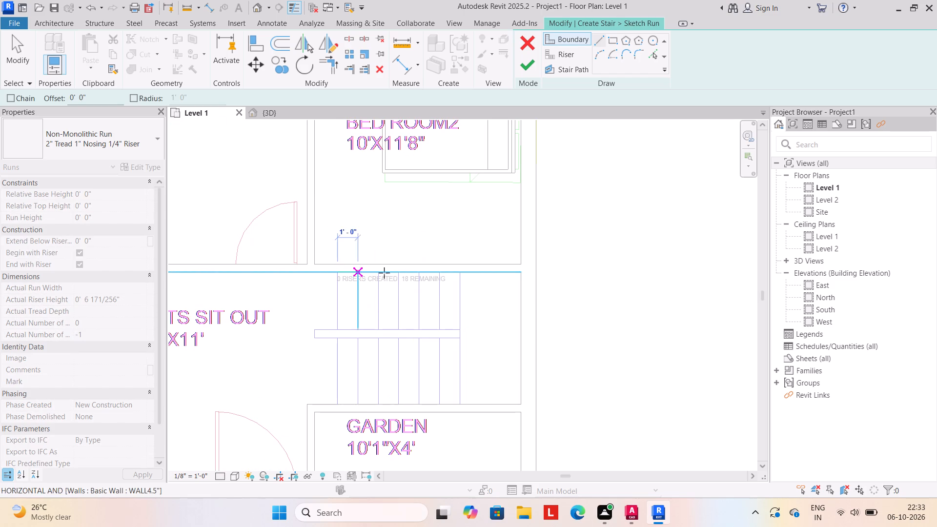
{"action": "left_click", "coordinate": [519, 274]}
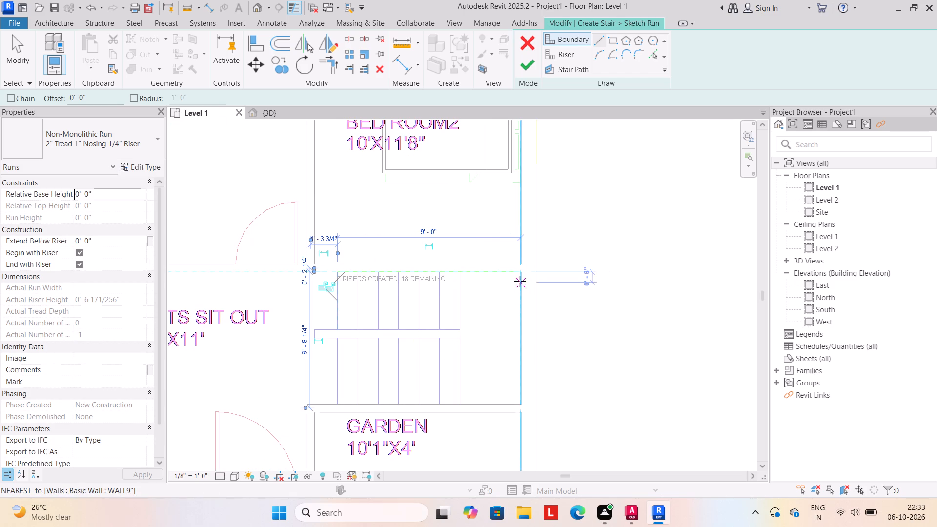
{"action": "left_click", "coordinate": [520, 274]}
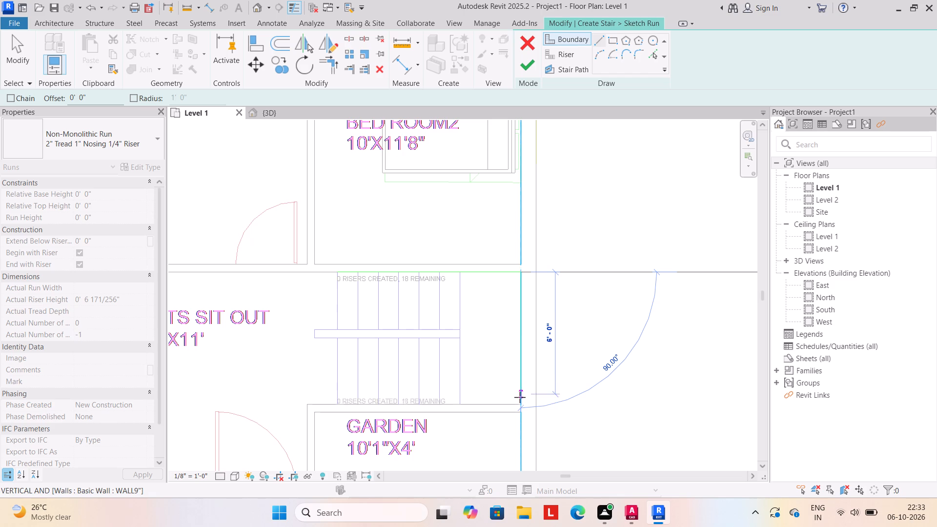
{"action": "left_click", "coordinate": [520, 406]}
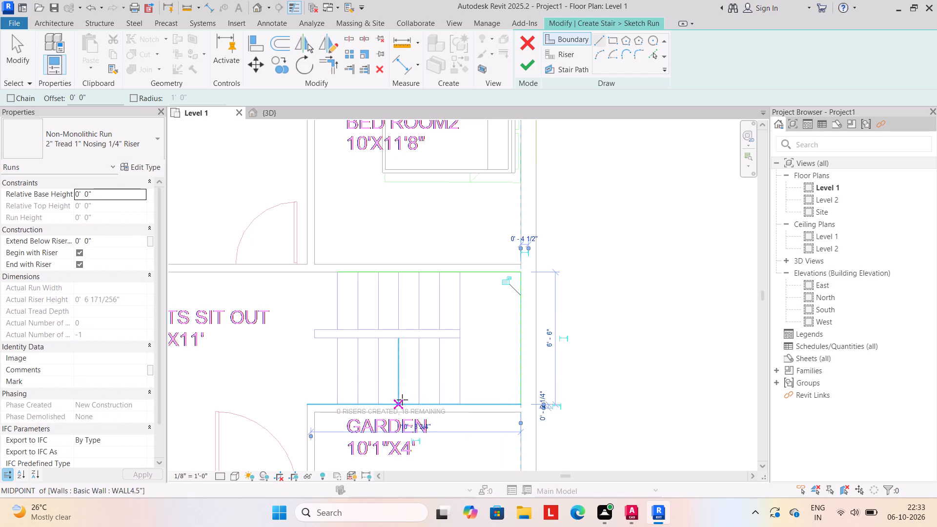
{"action": "left_click", "coordinate": [519, 408]}
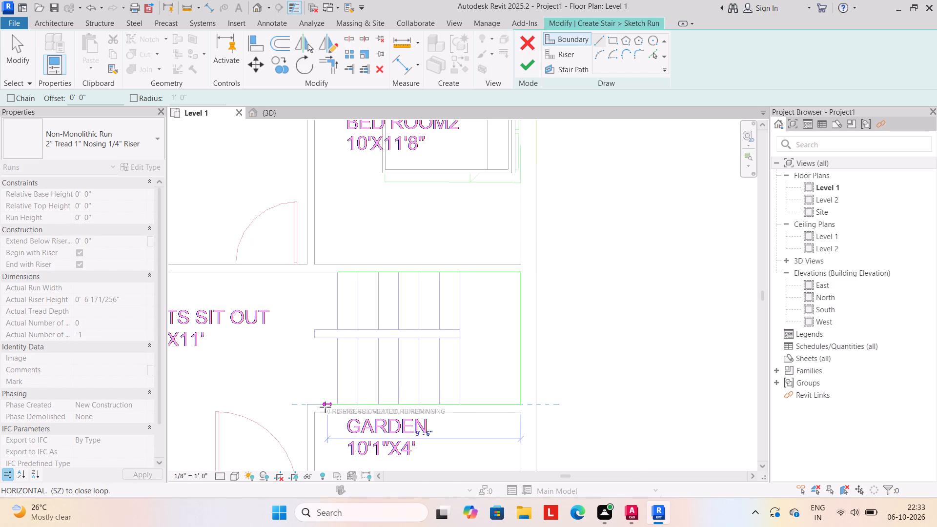
{"action": "left_click", "coordinate": [305, 405]}
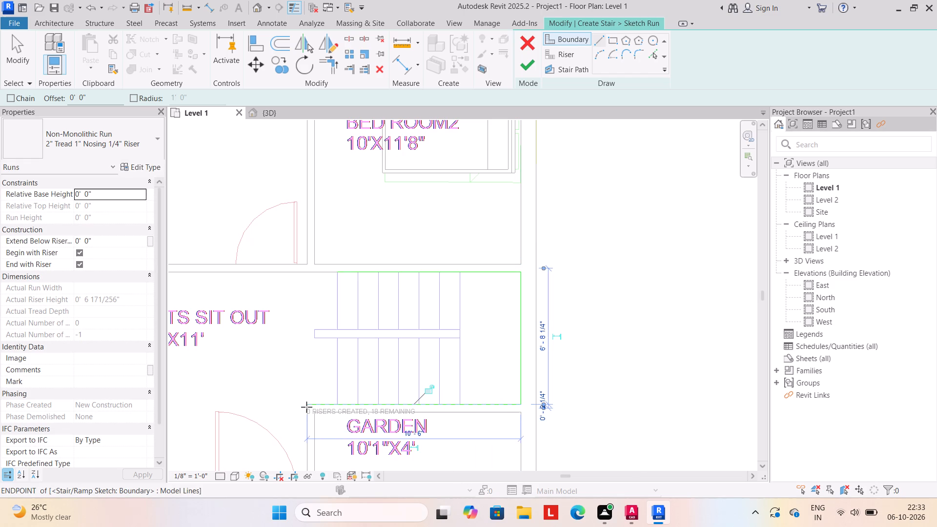
{"action": "key", "text": "Escape"}
Sketch the inner boundary around the plan's central stair divider: two 7'-1 1/2" lines joined by a 5" line at the landing end.
{"action": "middle_click_drag", "start_coordinate": [439, 355], "coordinate": [405, 355]}
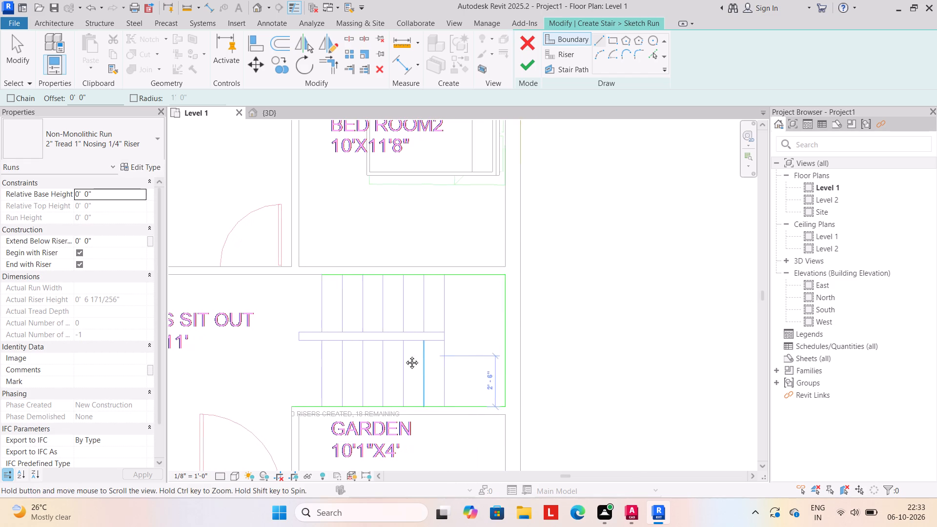
{"action": "middle_click_drag", "start_coordinate": [405, 355], "coordinate": [385, 353]}
{"action": "scroll", "coordinate": [231, 332], "scroll_direction": "up", "scroll_amount": 2}
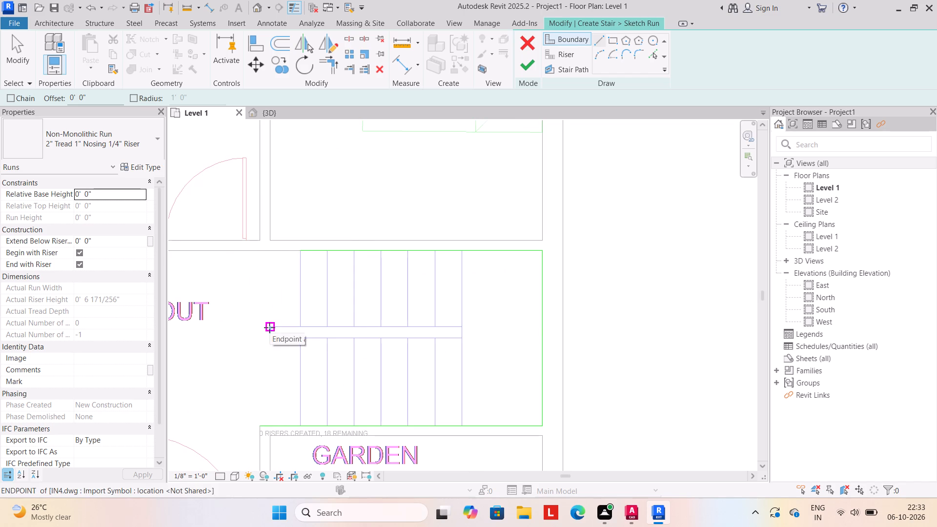
{"action": "left_click", "coordinate": [269, 327]}
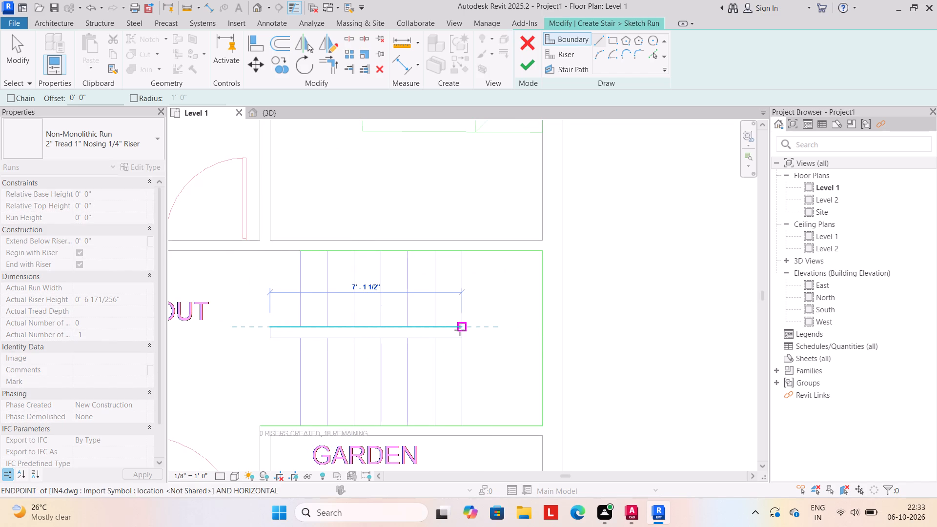
{"action": "left_click_drag", "start_coordinate": [461, 326], "coordinate": [461, 332]}
{"action": "left_click_drag", "start_coordinate": [461, 327], "coordinate": [460, 332]}
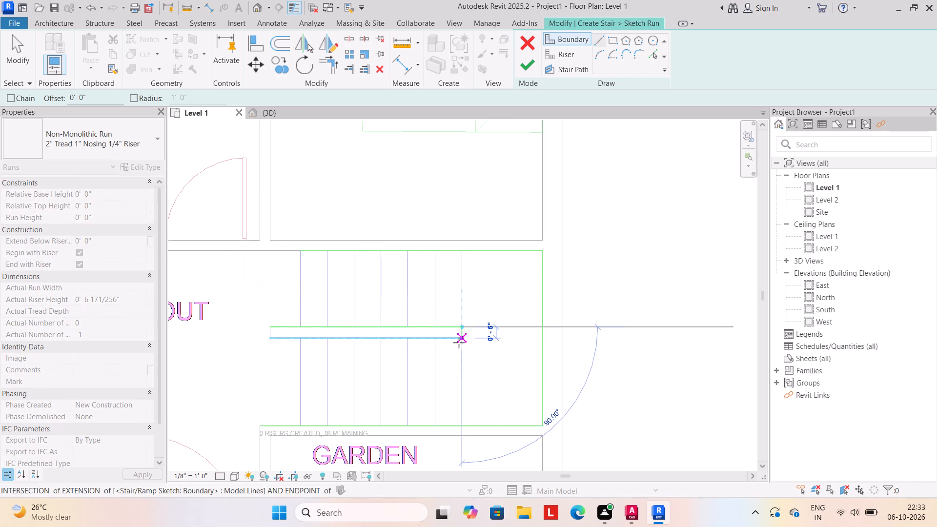
{"action": "left_click", "coordinate": [459, 343]}
{"action": "left_click_drag", "start_coordinate": [465, 338], "coordinate": [450, 340]}
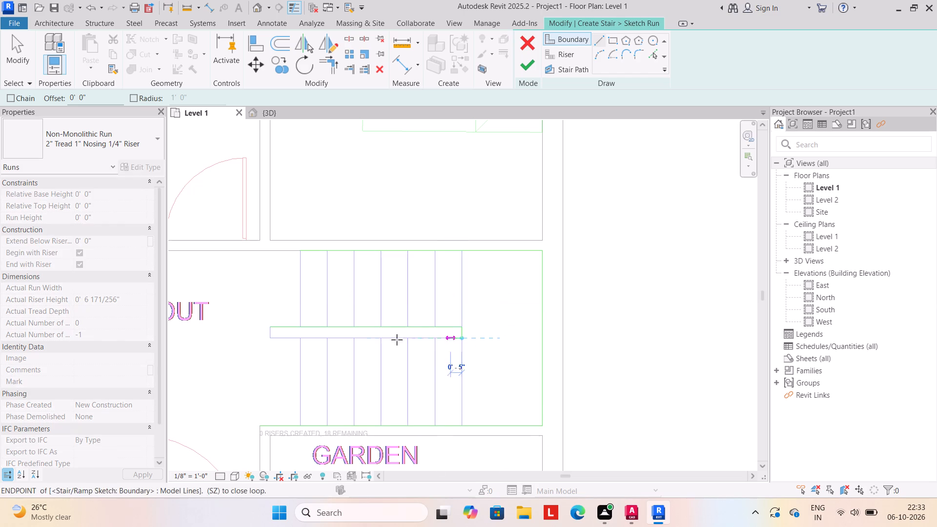
{"action": "left_click", "coordinate": [268, 339]}
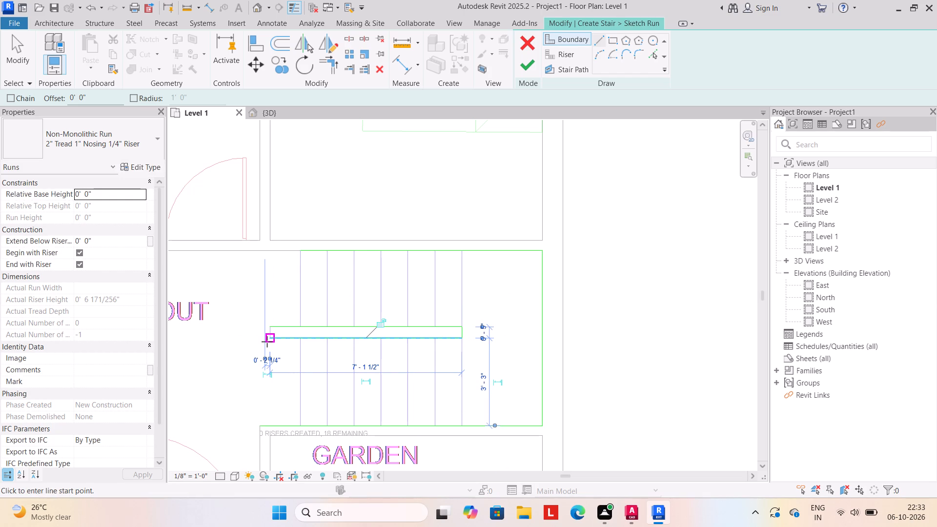
{"action": "key", "text": "Escape"}
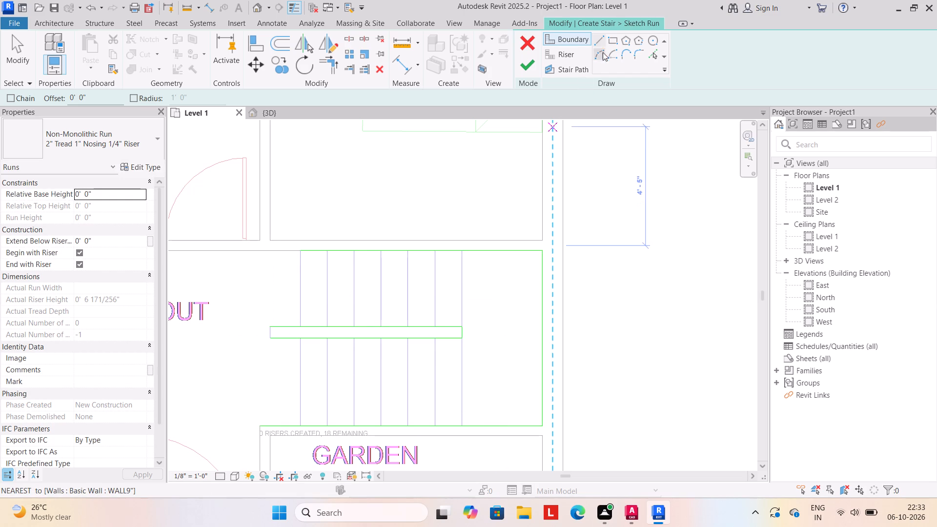
Sketch seven 2'-10" riser lines 1'-0" apart over the plan's treads in the flight beside BED ROOM2.
{"action": "left_click", "coordinate": [566, 58]}
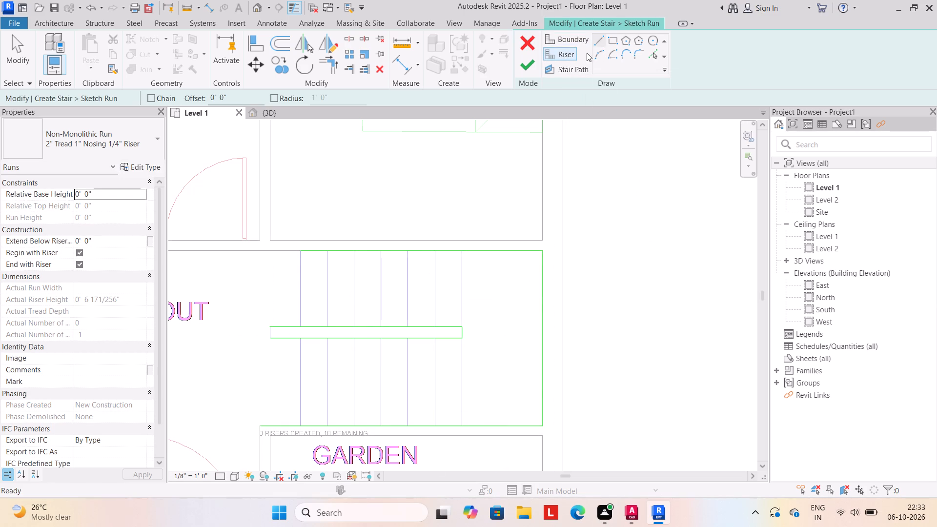
{"action": "left_click", "coordinate": [598, 37]}
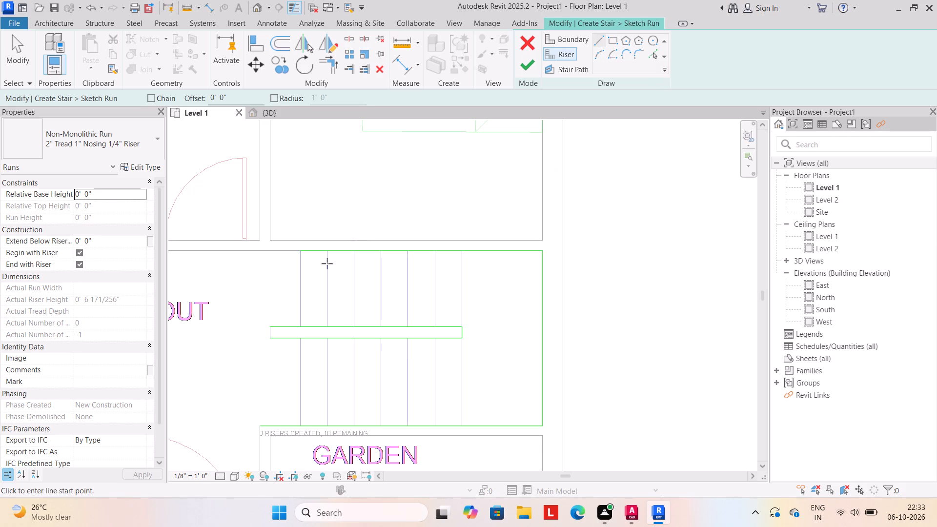
{"action": "left_click", "coordinate": [301, 250]}
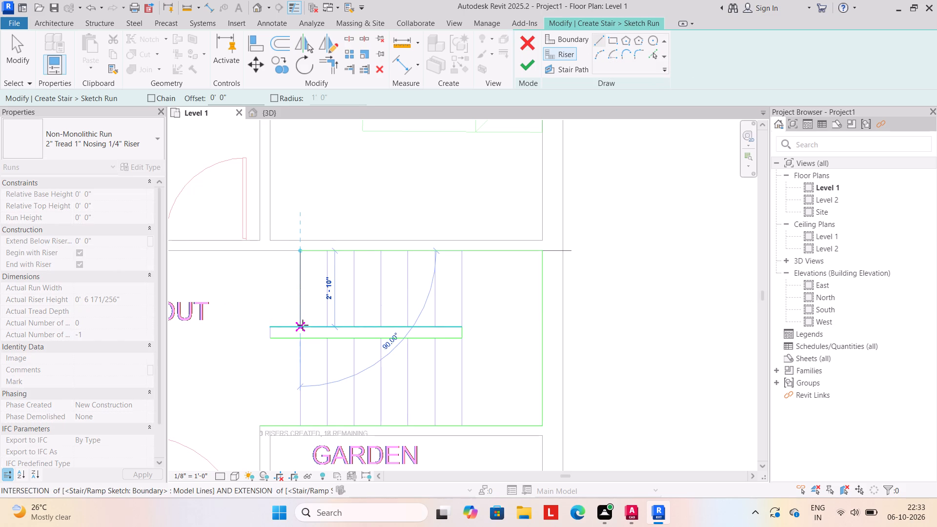
{"action": "left_click", "coordinate": [303, 326]}
{"action": "key", "text": "Escape"}
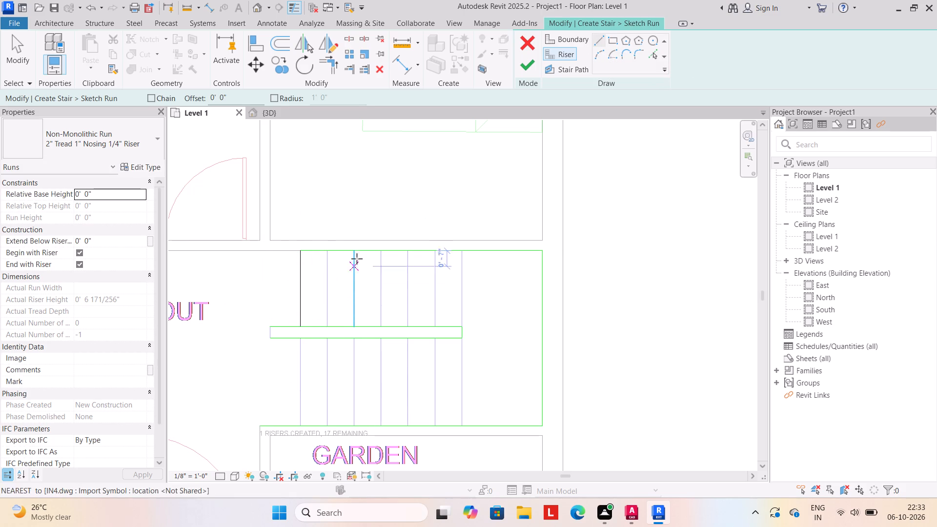
{"action": "left_click", "coordinate": [324, 251]}
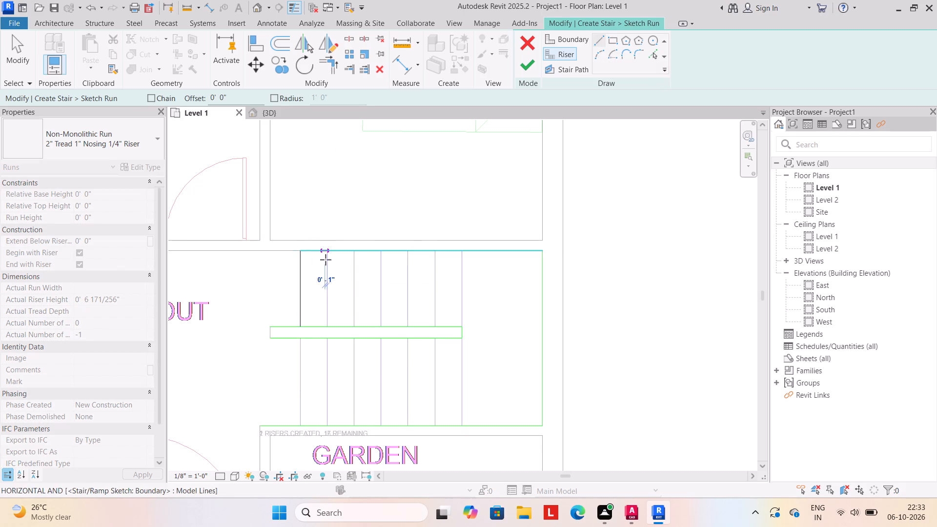
{"action": "left_click", "coordinate": [325, 327]}
{"action": "key", "text": "Escape"}
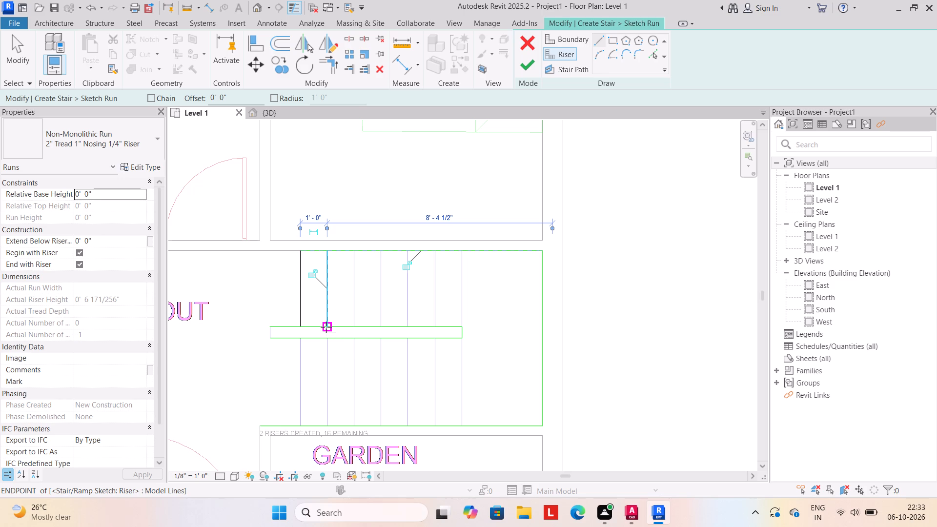
{"action": "left_click_drag", "start_coordinate": [353, 253], "coordinate": [352, 263]}
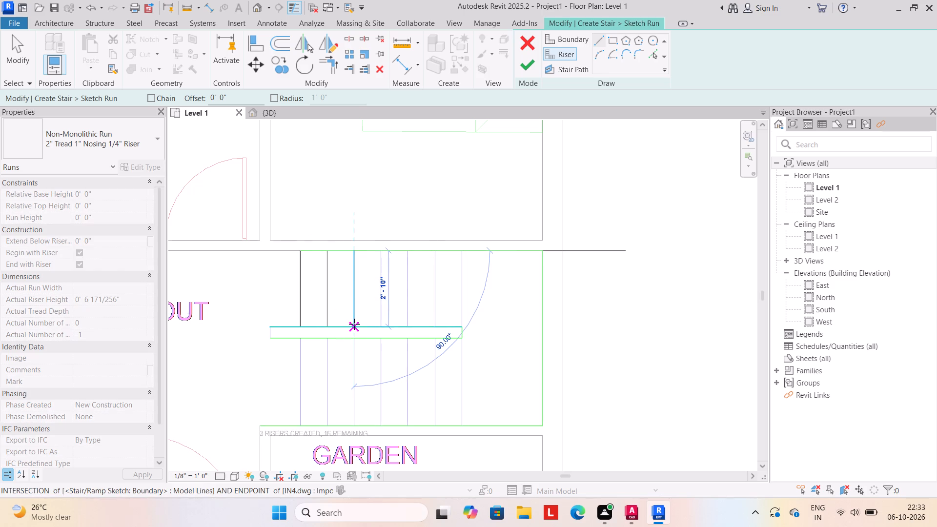
{"action": "left_click", "coordinate": [353, 326]}
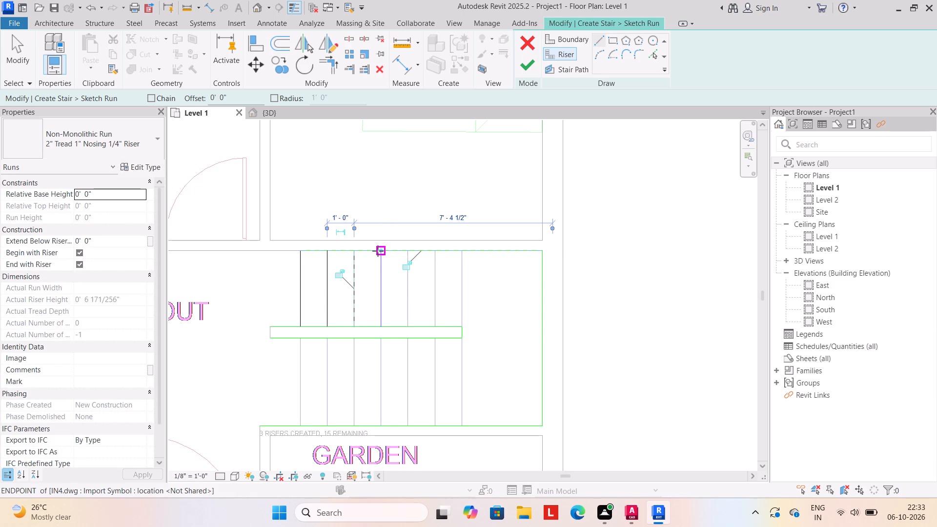
{"action": "left_click_drag", "start_coordinate": [379, 250], "coordinate": [379, 256]}
{"action": "left_click", "coordinate": [377, 328]}
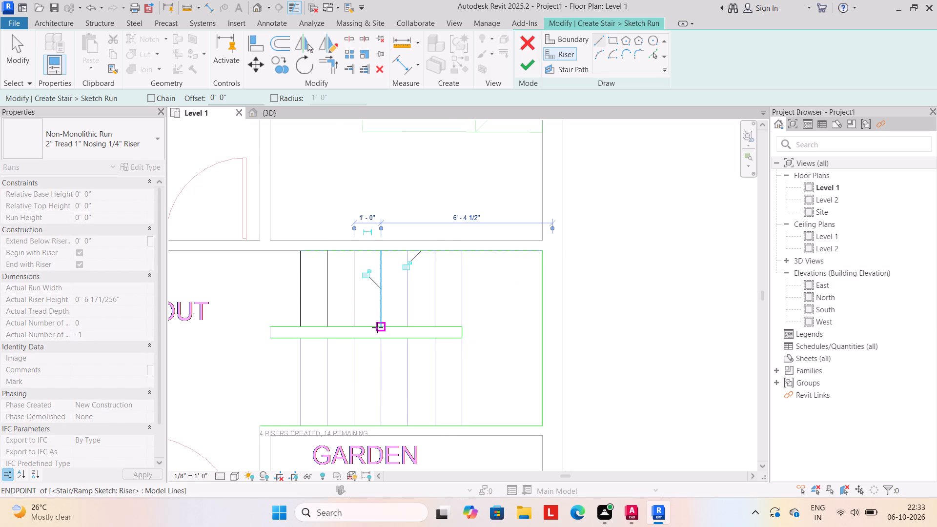
{"action": "left_click_drag", "start_coordinate": [407, 253], "coordinate": [405, 261]}
{"action": "left_click", "coordinate": [409, 325]}
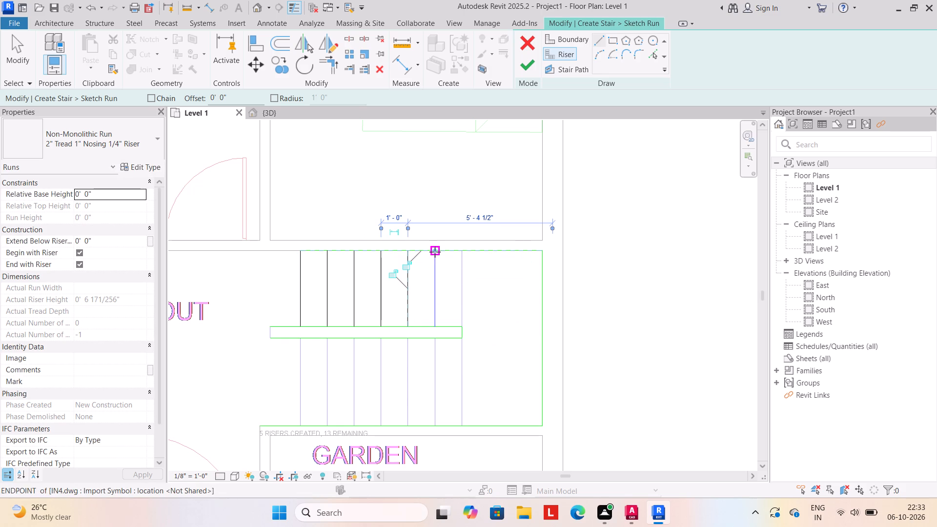
{"action": "left_click_drag", "start_coordinate": [435, 252], "coordinate": [434, 259]}
{"action": "left_click", "coordinate": [432, 326]}
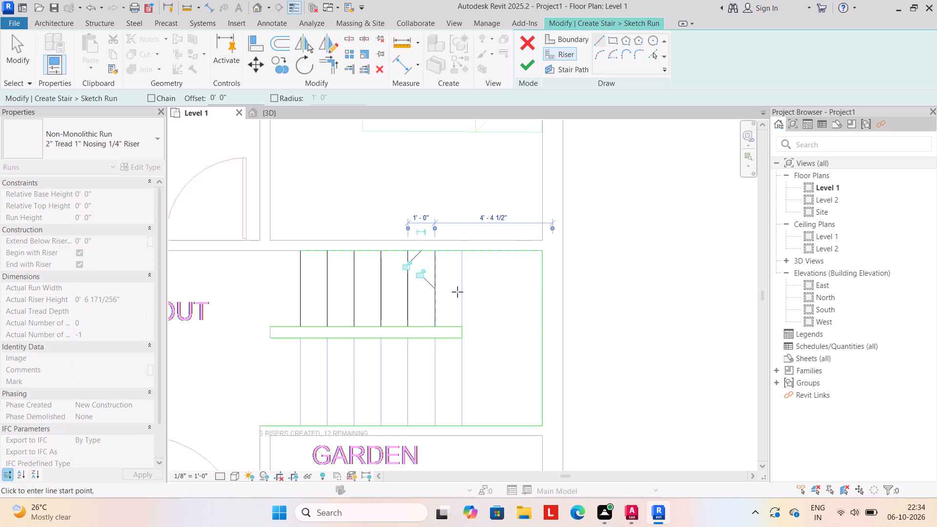
{"action": "left_click_drag", "start_coordinate": [462, 251], "coordinate": [462, 272]}
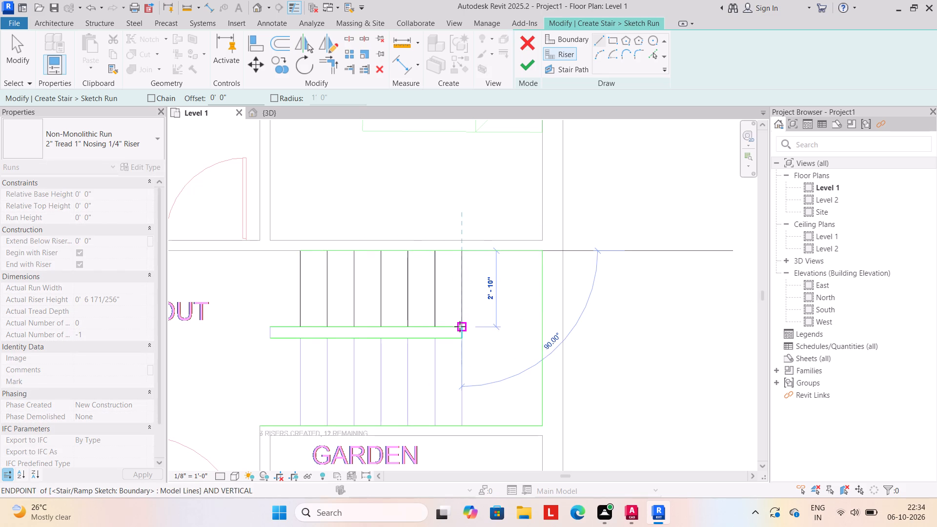
{"action": "left_click", "coordinate": [460, 326]}
Sketch seven 3'-3" riser lines 1'-0" apart over the plan's treads in the flight beside the GARDEN.
{"action": "left_click", "coordinate": [302, 342]}
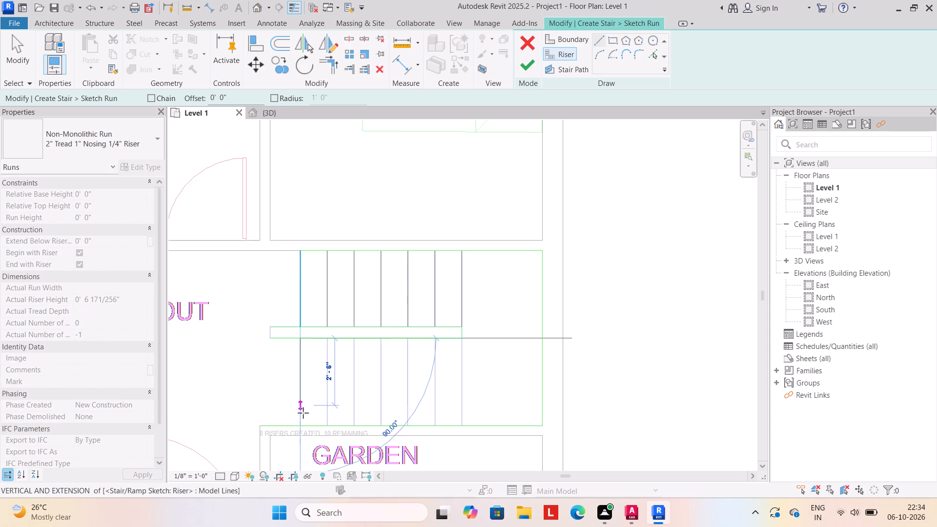
{"action": "left_click_drag", "start_coordinate": [302, 424], "coordinate": [303, 417]}
{"action": "left_click_drag", "start_coordinate": [327, 341], "coordinate": [324, 353]}
{"action": "left_click", "coordinate": [326, 427]}
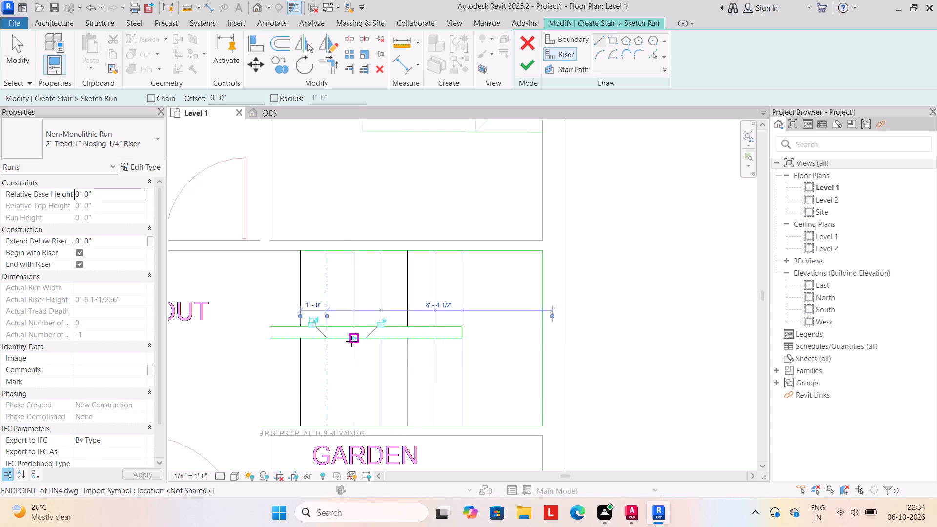
{"action": "left_click_drag", "start_coordinate": [353, 341], "coordinate": [351, 353]}
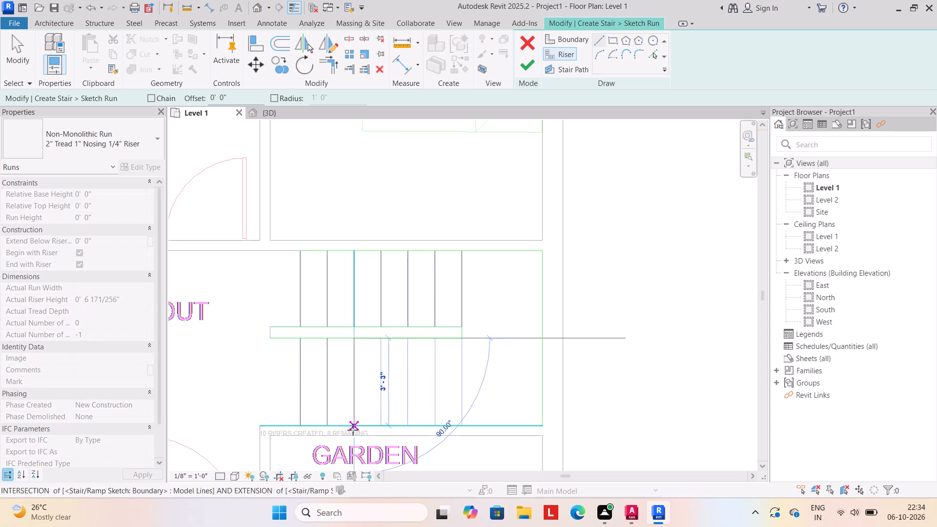
{"action": "left_click", "coordinate": [353, 425]}
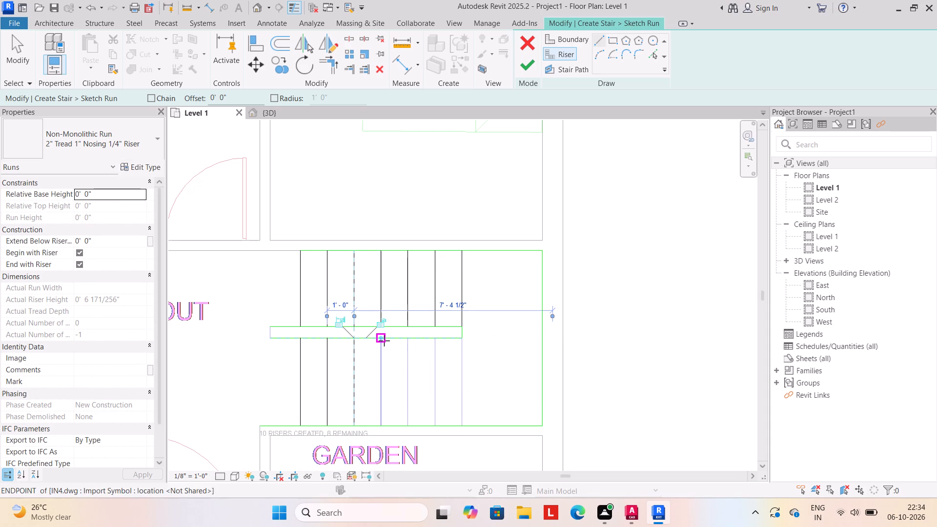
{"action": "left_click_drag", "start_coordinate": [384, 340], "coordinate": [383, 351]}
{"action": "left_click_drag", "start_coordinate": [382, 428], "coordinate": [386, 418]}
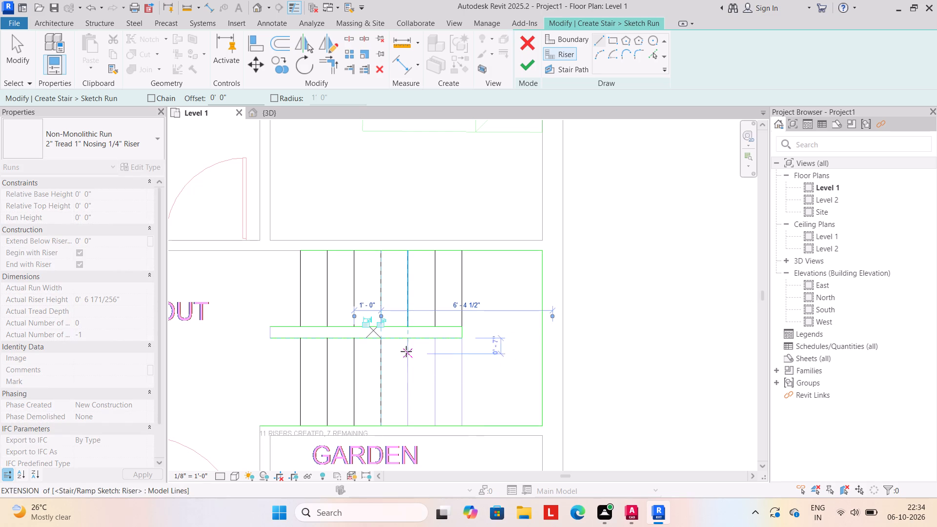
{"action": "left_click_drag", "start_coordinate": [407, 337], "coordinate": [407, 345]}
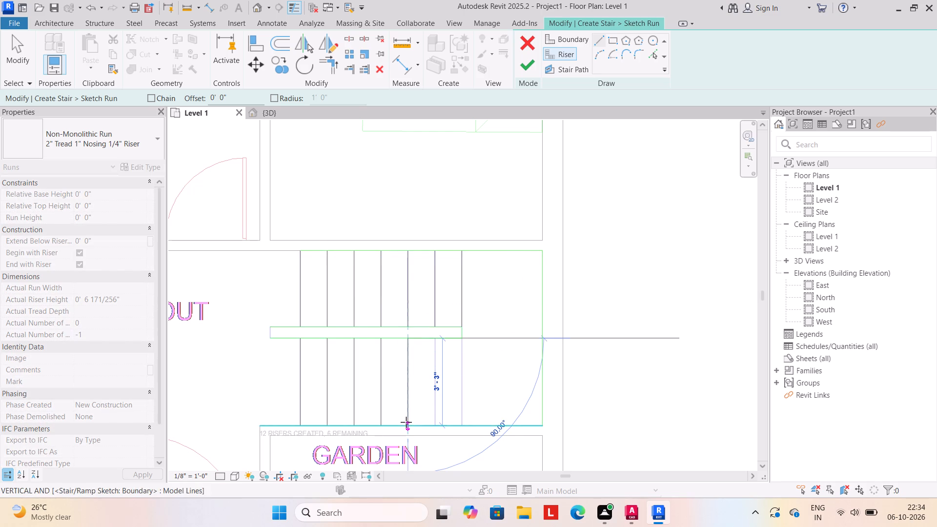
{"action": "left_click", "coordinate": [406, 422]}
{"action": "left_click", "coordinate": [436, 340]}
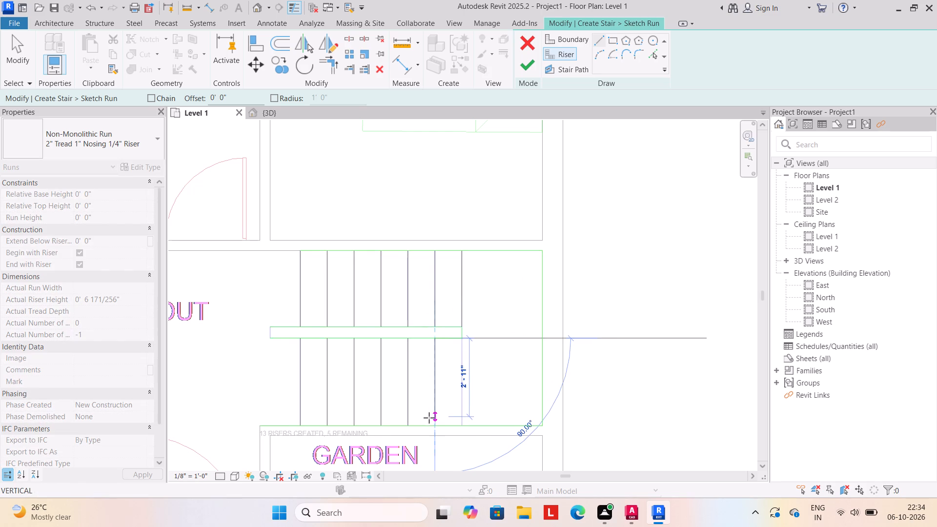
{"action": "left_click", "coordinate": [433, 426]}
{"action": "left_click", "coordinate": [461, 340]}
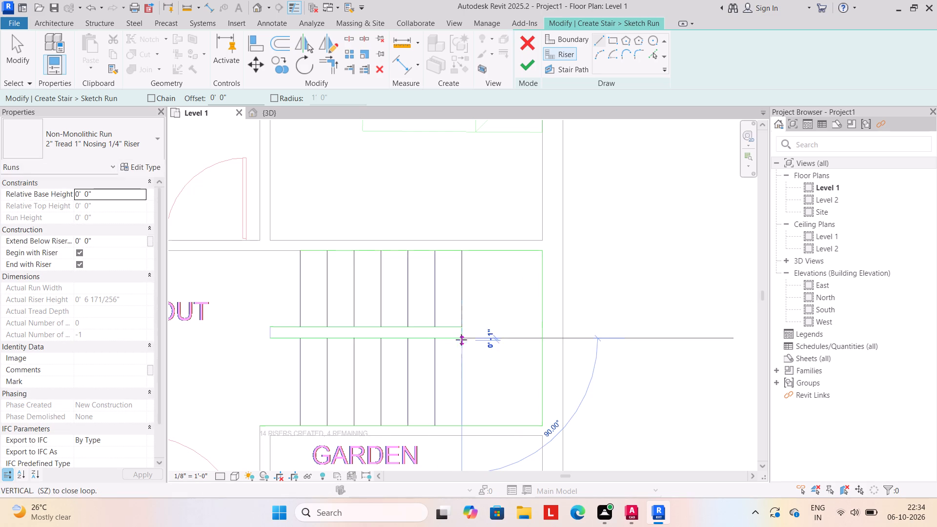
{"action": "left_click", "coordinate": [461, 430]}
{"action": "key", "text": "Escape"}
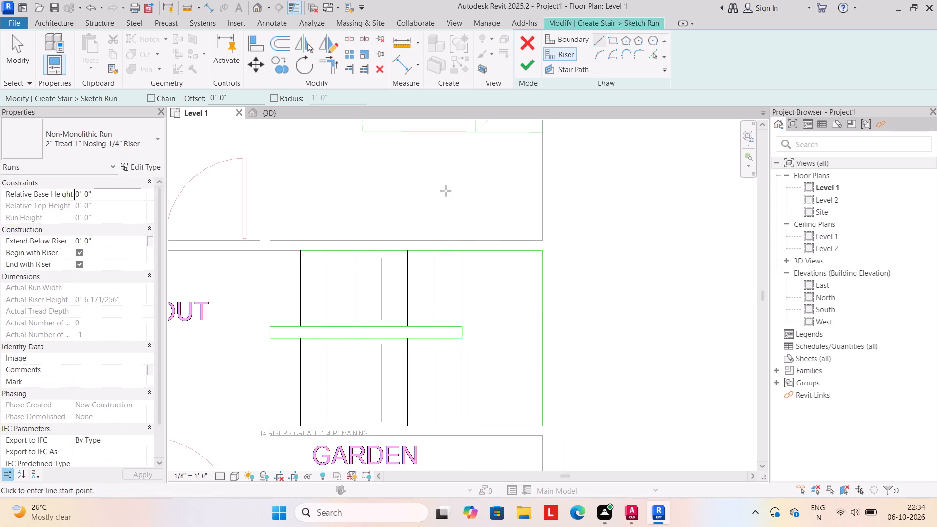
Sketch a U-shaped stair path from the BED ROOM2-side flight's first riser across the landing and back, with 7'-0" legs along both flights.
{"action": "scroll", "coordinate": [449, 167], "scroll_direction": "down", "scroll_amount": 2}
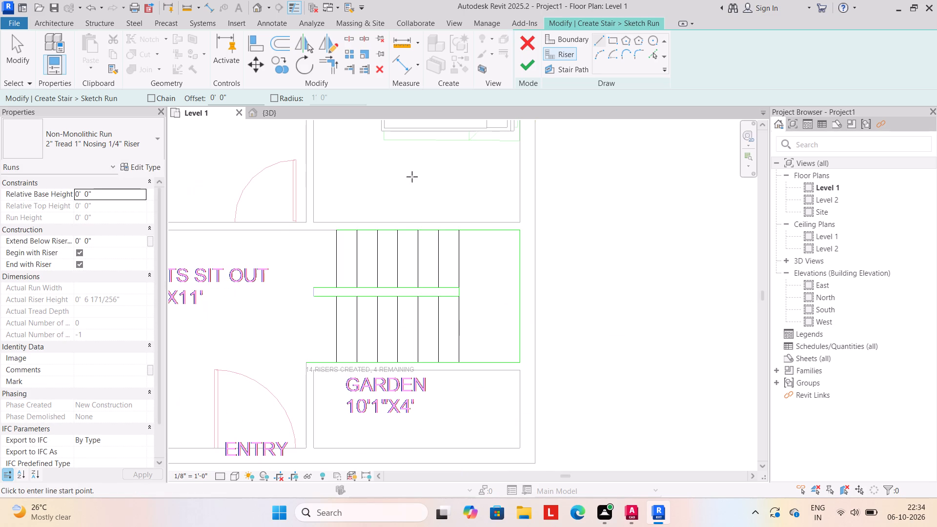
{"action": "left_click", "coordinate": [574, 70]}
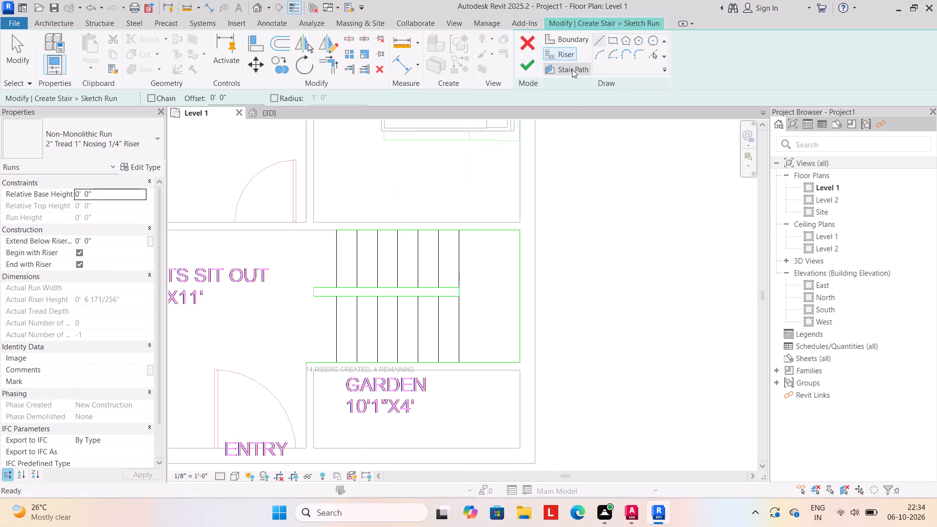
{"action": "left_click", "coordinate": [600, 38]}
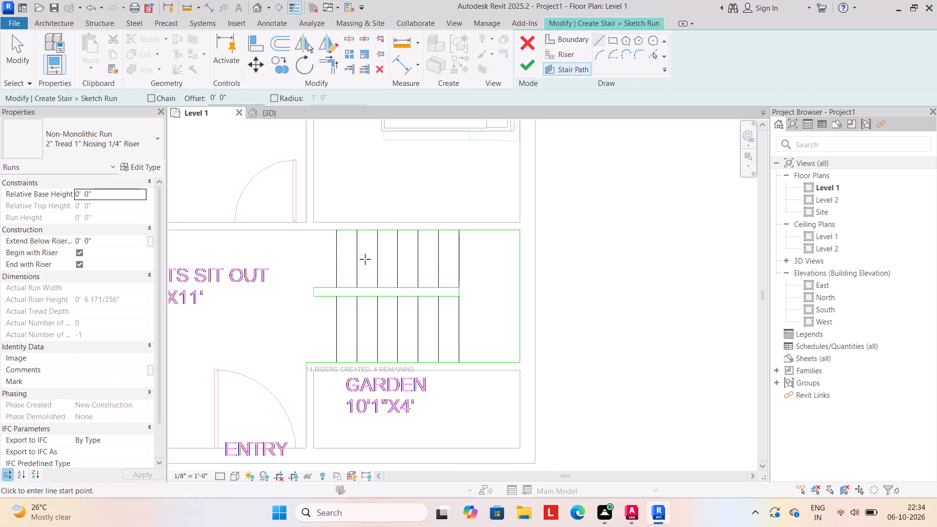
{"action": "left_click", "coordinate": [337, 260]}
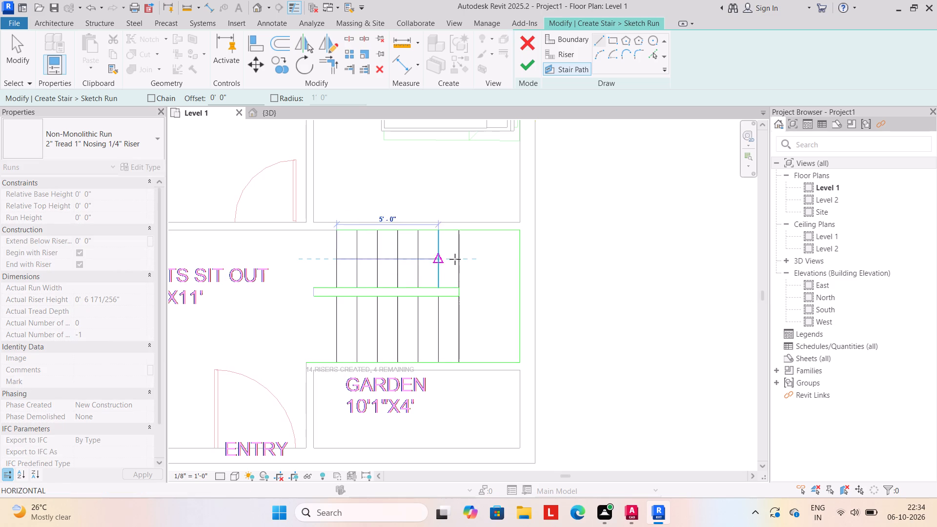
{"action": "left_click", "coordinate": [481, 259]}
{"action": "left_click_drag", "start_coordinate": [478, 257], "coordinate": [478, 263]}
{"action": "left_click", "coordinate": [483, 326]}
{"action": "left_click", "coordinate": [479, 329]}
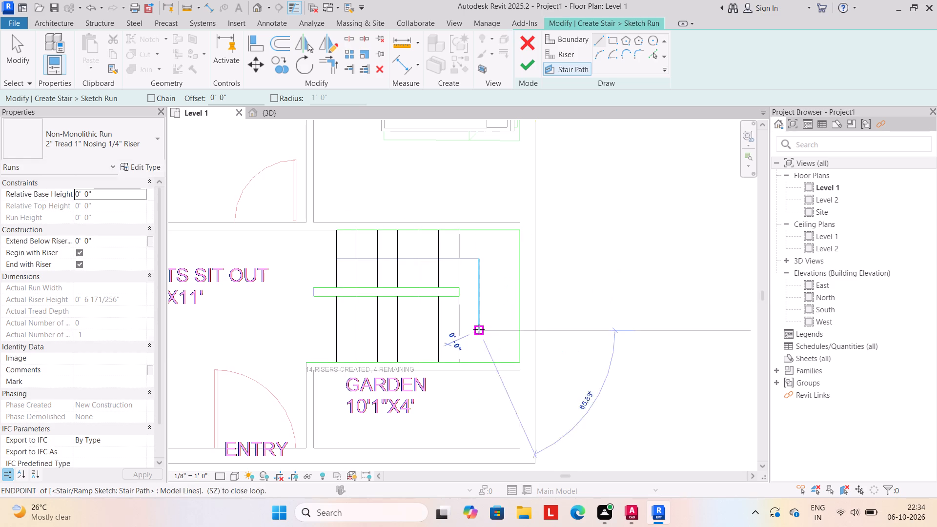
{"action": "left_click", "coordinate": [337, 330]}
Finish the sketched run and complete the Level 1 stair.
{"action": "left_click", "coordinate": [522, 66]}
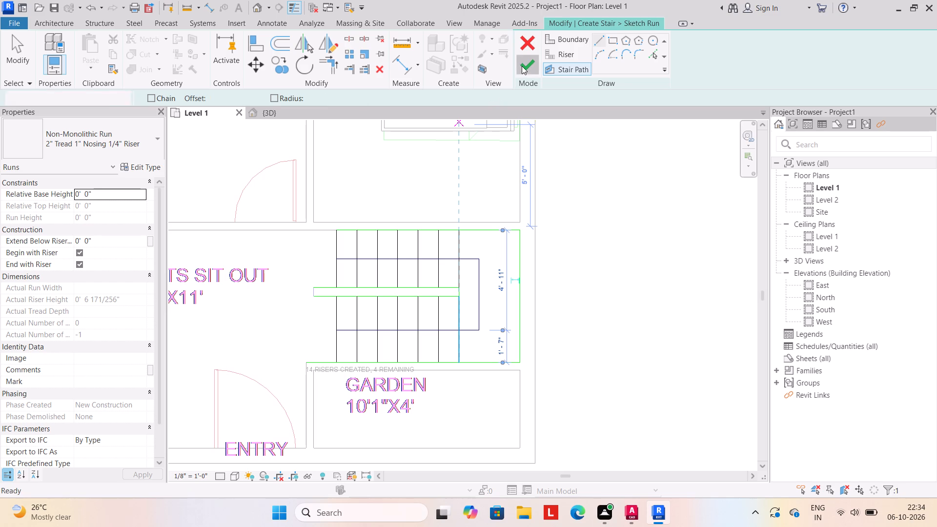
{"action": "left_click", "coordinate": [588, 245]}
{"action": "scroll", "coordinate": [588, 247], "scroll_direction": "down", "scroll_amount": 9}
{"action": "middle_click_drag", "start_coordinate": [588, 248], "coordinate": [521, 311]}
{"action": "left_click", "coordinate": [524, 64]}
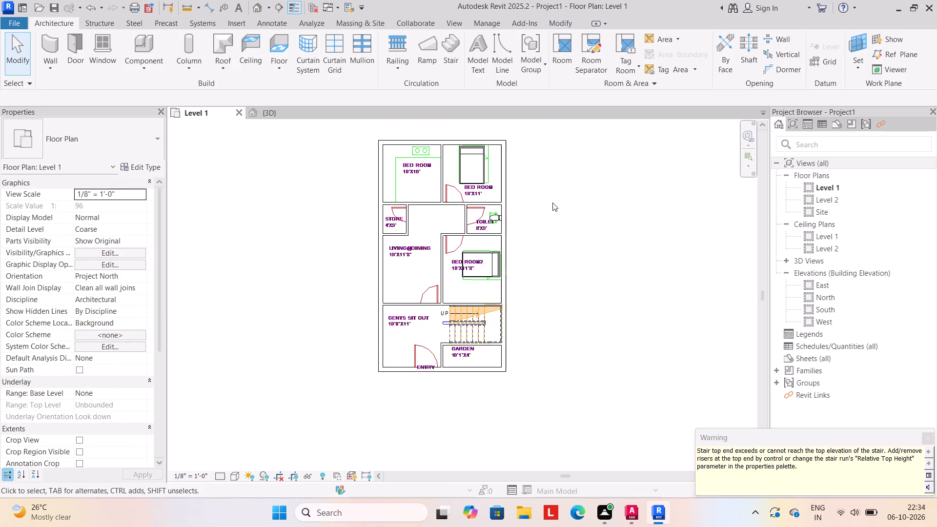
{"action": "key", "text": "Escape"}
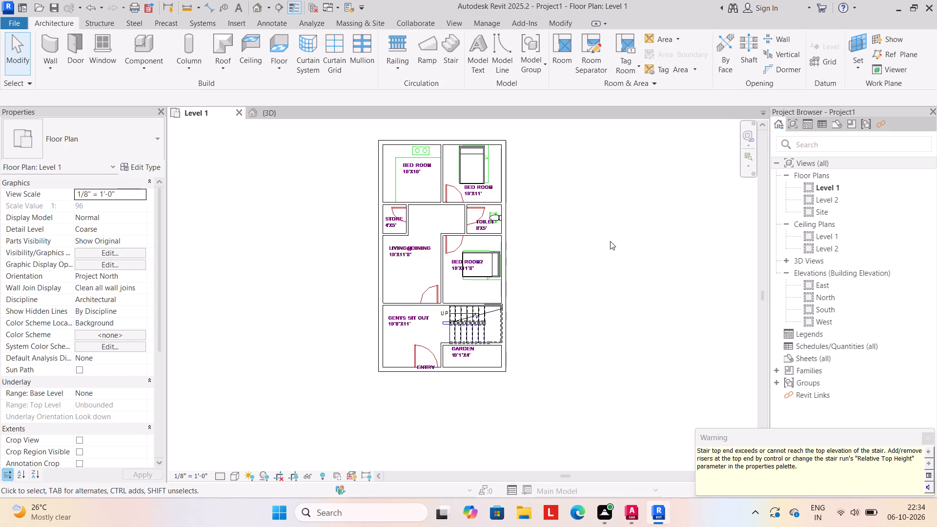
{"action": "key", "text": "Escape"}
{"action": "left_click", "coordinate": [622, 250]}
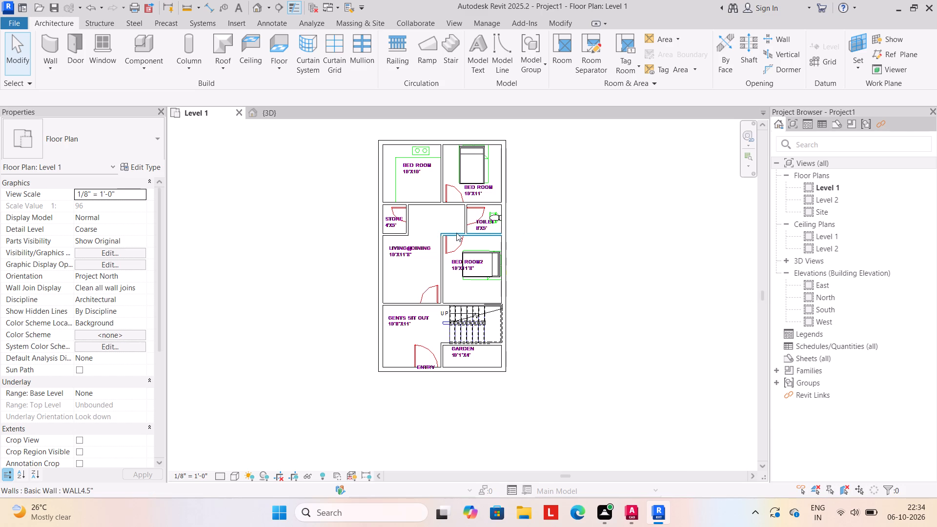
Examine the new staircase inside the house from several angles in the 3D view, and return to the Level 1 plan.
{"action": "middle_click_drag", "start_coordinate": [455, 234], "coordinate": [448, 264]}
{"action": "left_click", "coordinate": [271, 115]}
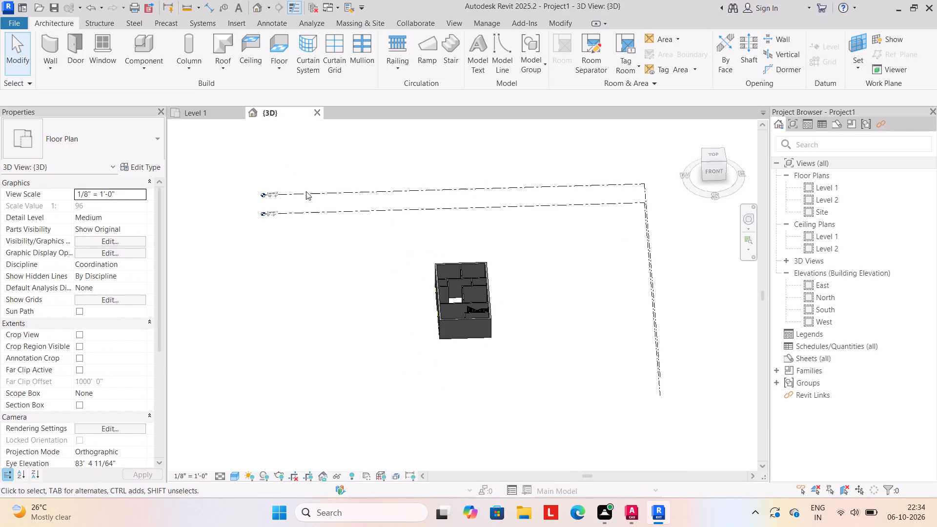
{"action": "middle_click_drag", "start_coordinate": [429, 355], "coordinate": [409, 290], "text": "shift"}
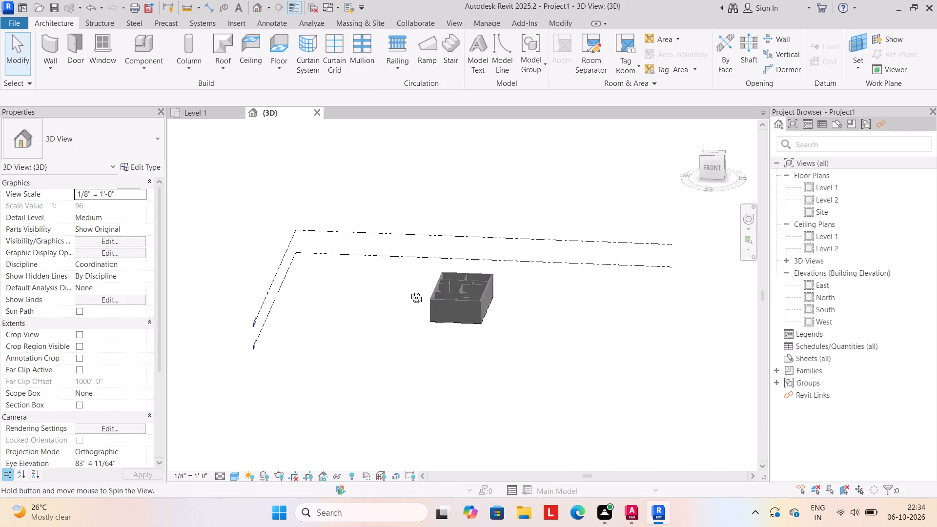
{"action": "middle_click_drag", "start_coordinate": [409, 290], "coordinate": [375, 492], "text": "shift"}
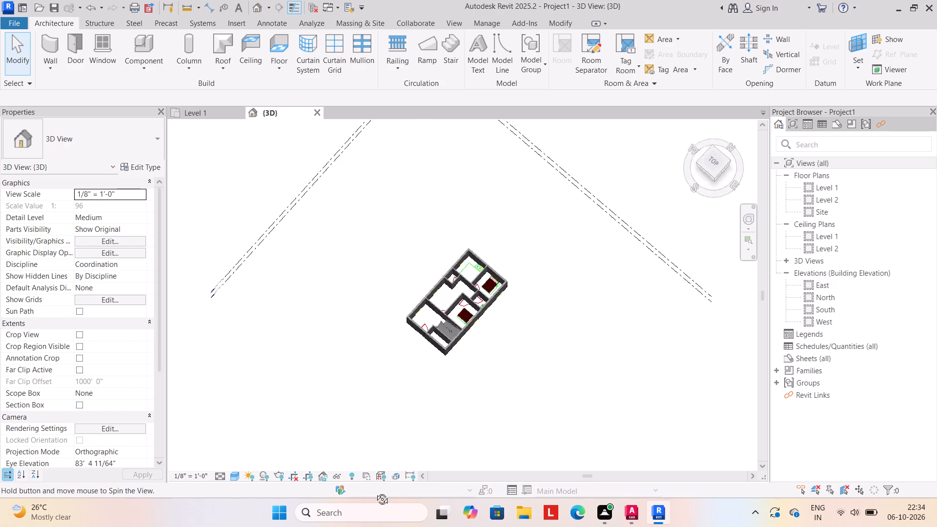
{"action": "middle_click_drag", "start_coordinate": [375, 492], "coordinate": [410, 359], "text": "shift"}
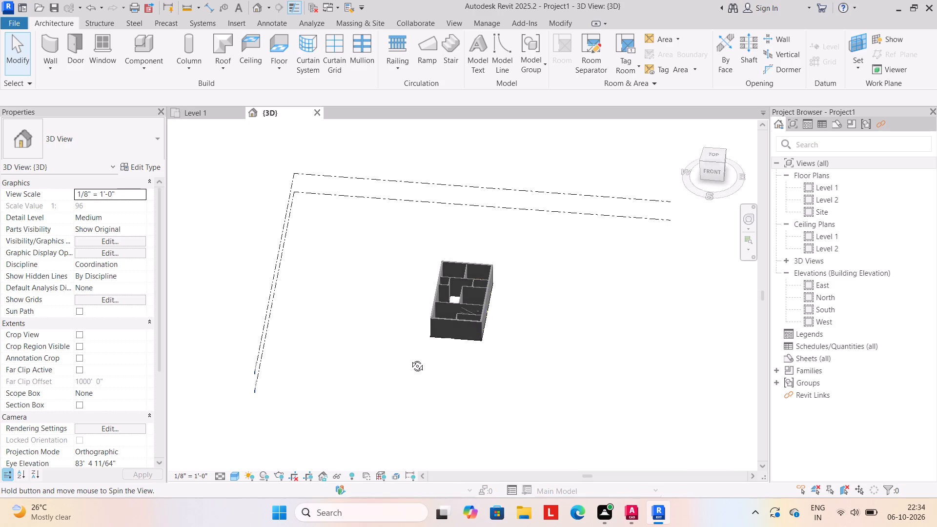
{"action": "middle_click_drag", "start_coordinate": [410, 359], "coordinate": [410, 357], "text": "shift"}
{"action": "left_click", "coordinate": [198, 115]}
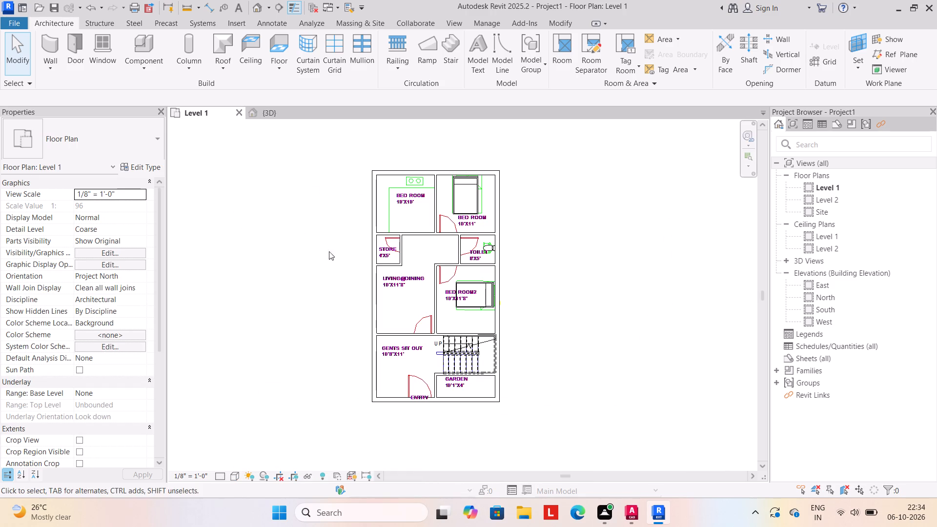
{"action": "scroll", "coordinate": [398, 269], "scroll_direction": "down", "scroll_amount": 1}
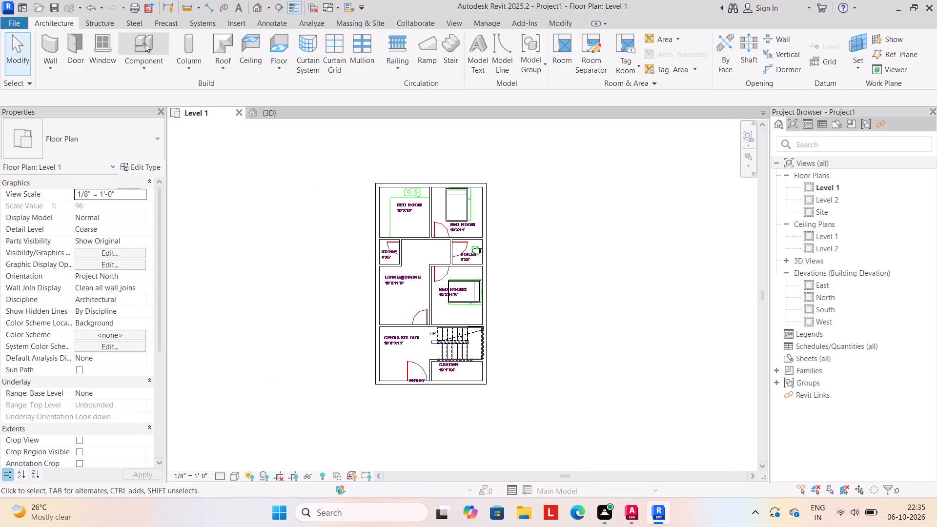
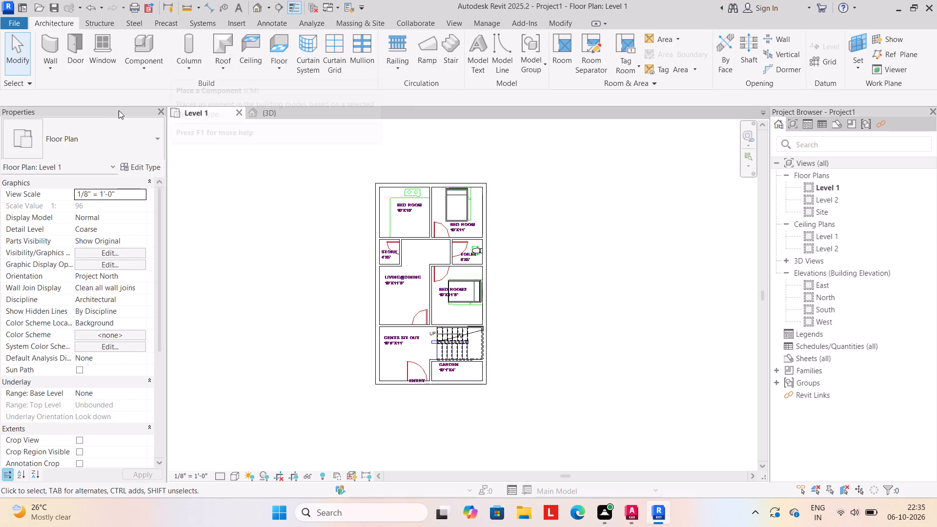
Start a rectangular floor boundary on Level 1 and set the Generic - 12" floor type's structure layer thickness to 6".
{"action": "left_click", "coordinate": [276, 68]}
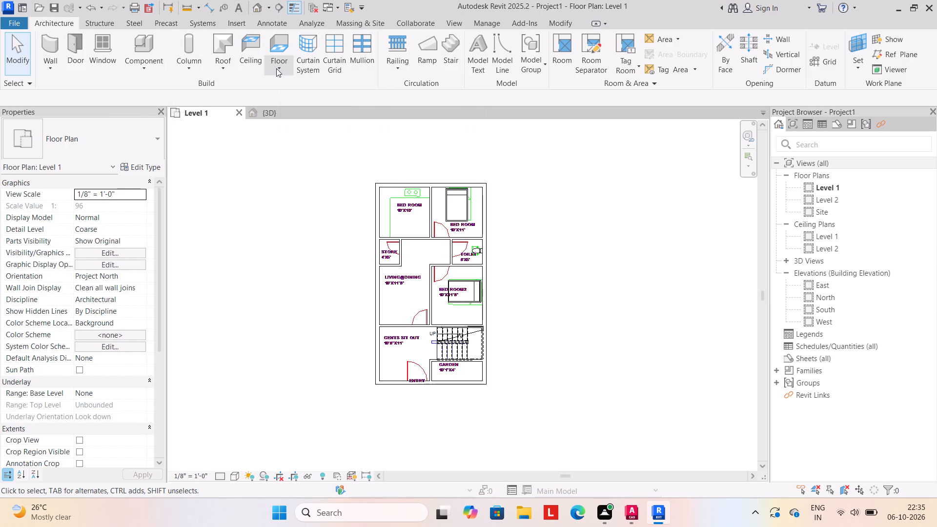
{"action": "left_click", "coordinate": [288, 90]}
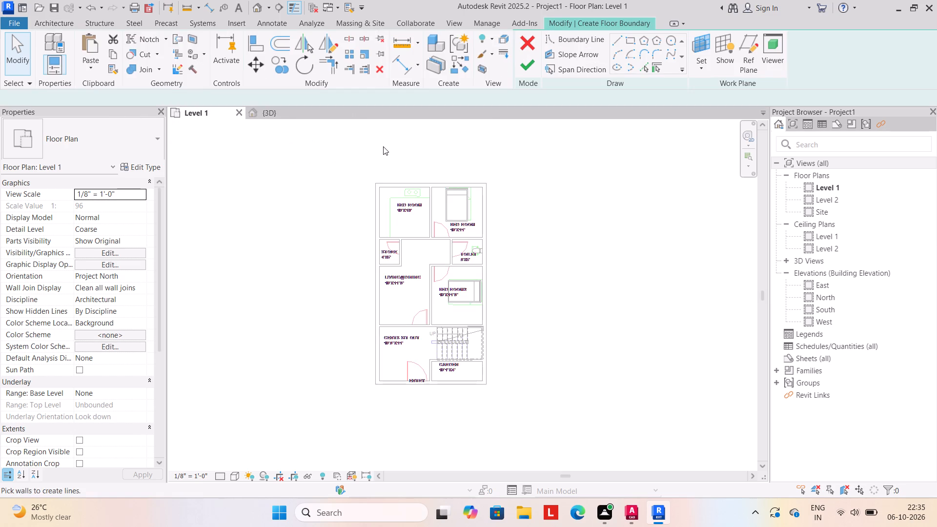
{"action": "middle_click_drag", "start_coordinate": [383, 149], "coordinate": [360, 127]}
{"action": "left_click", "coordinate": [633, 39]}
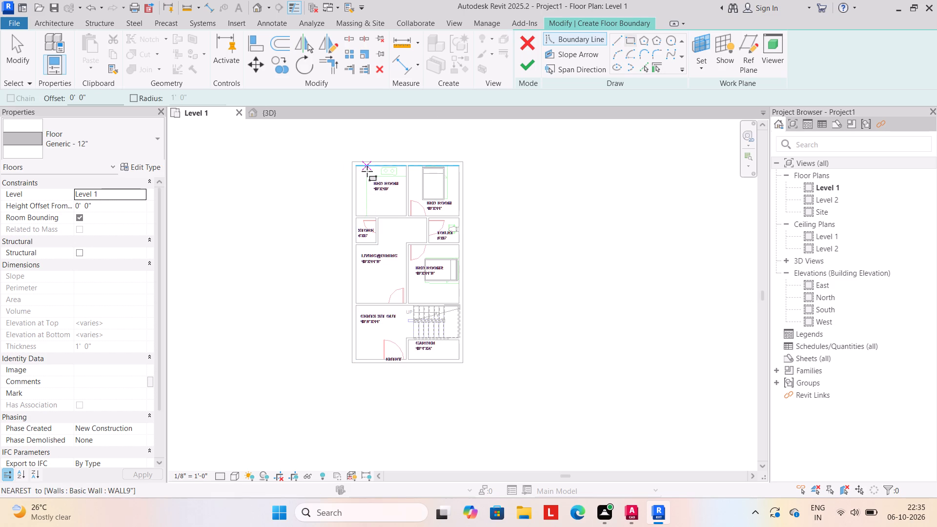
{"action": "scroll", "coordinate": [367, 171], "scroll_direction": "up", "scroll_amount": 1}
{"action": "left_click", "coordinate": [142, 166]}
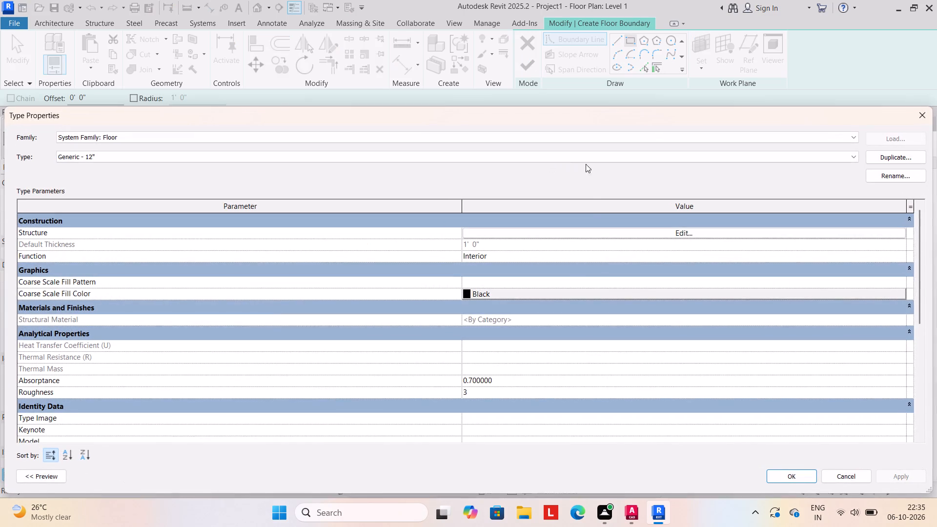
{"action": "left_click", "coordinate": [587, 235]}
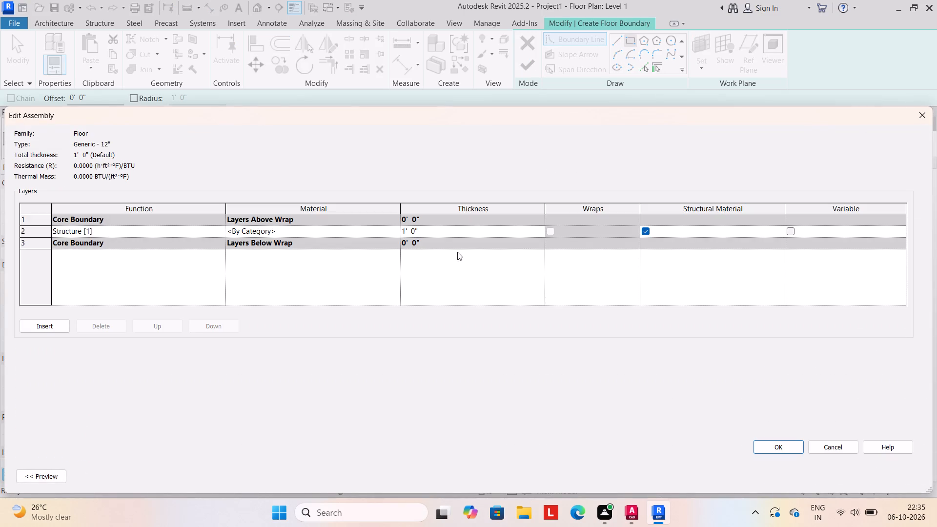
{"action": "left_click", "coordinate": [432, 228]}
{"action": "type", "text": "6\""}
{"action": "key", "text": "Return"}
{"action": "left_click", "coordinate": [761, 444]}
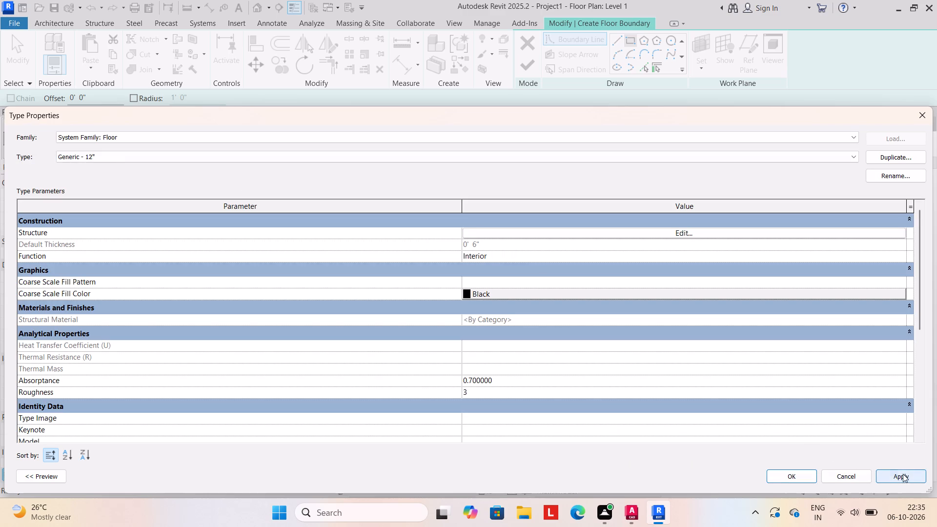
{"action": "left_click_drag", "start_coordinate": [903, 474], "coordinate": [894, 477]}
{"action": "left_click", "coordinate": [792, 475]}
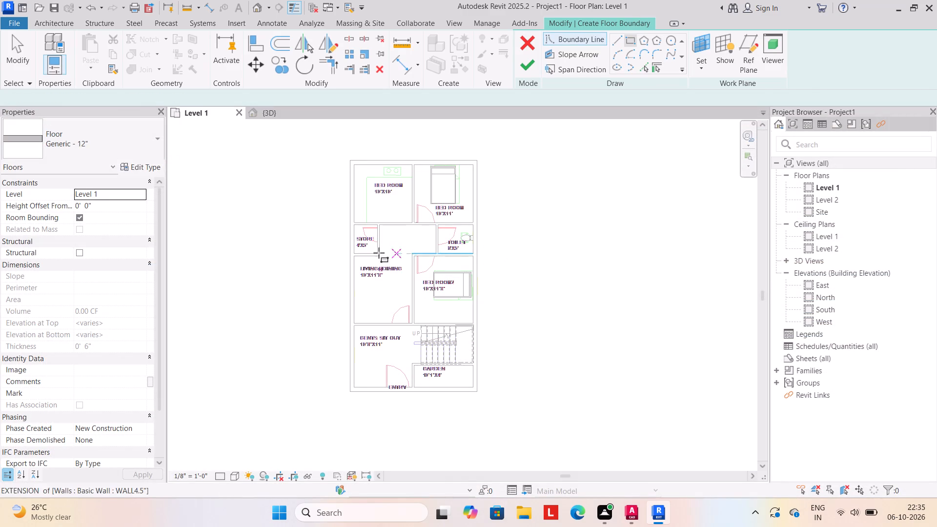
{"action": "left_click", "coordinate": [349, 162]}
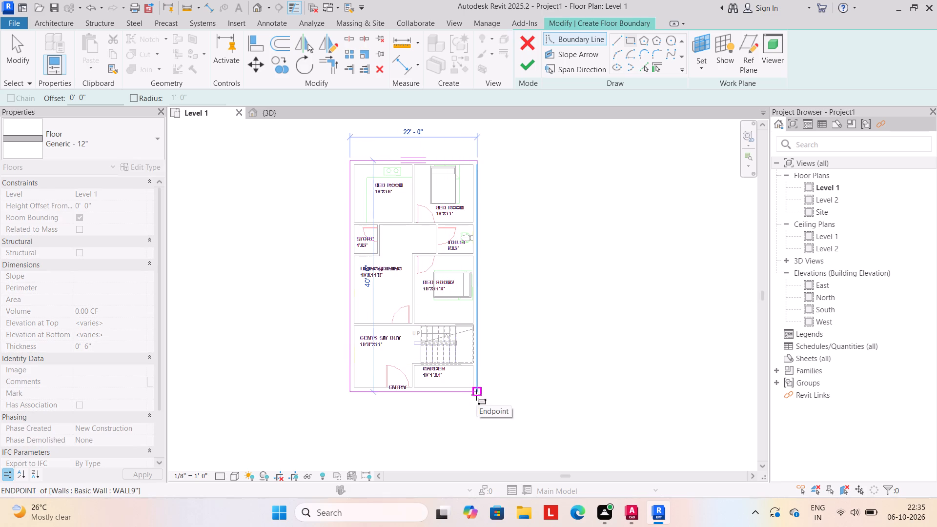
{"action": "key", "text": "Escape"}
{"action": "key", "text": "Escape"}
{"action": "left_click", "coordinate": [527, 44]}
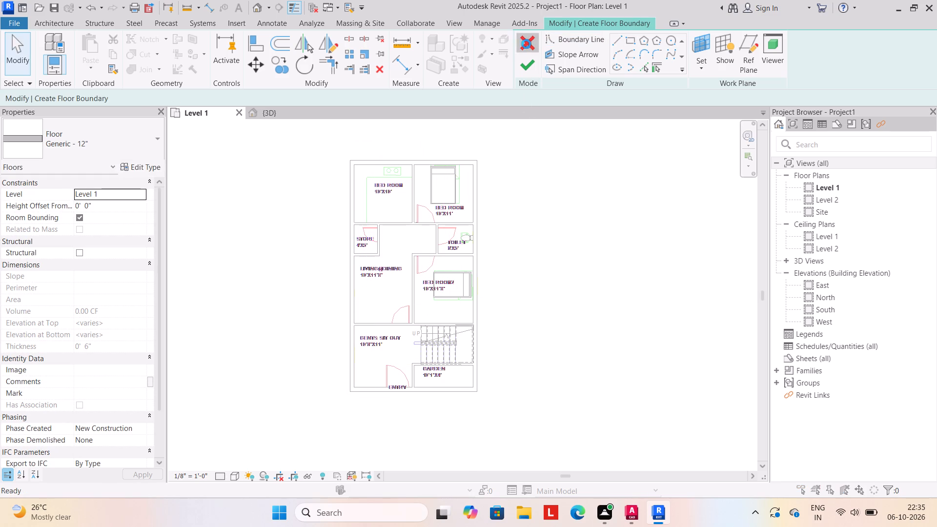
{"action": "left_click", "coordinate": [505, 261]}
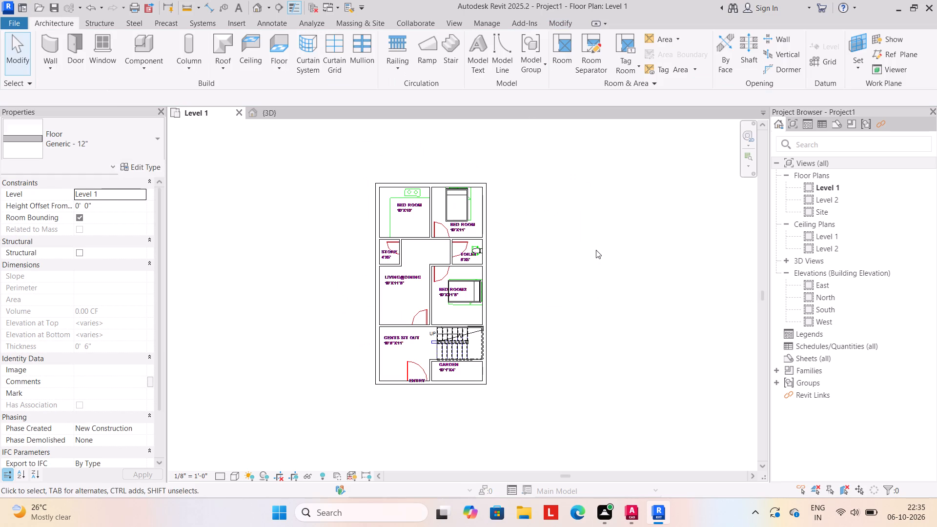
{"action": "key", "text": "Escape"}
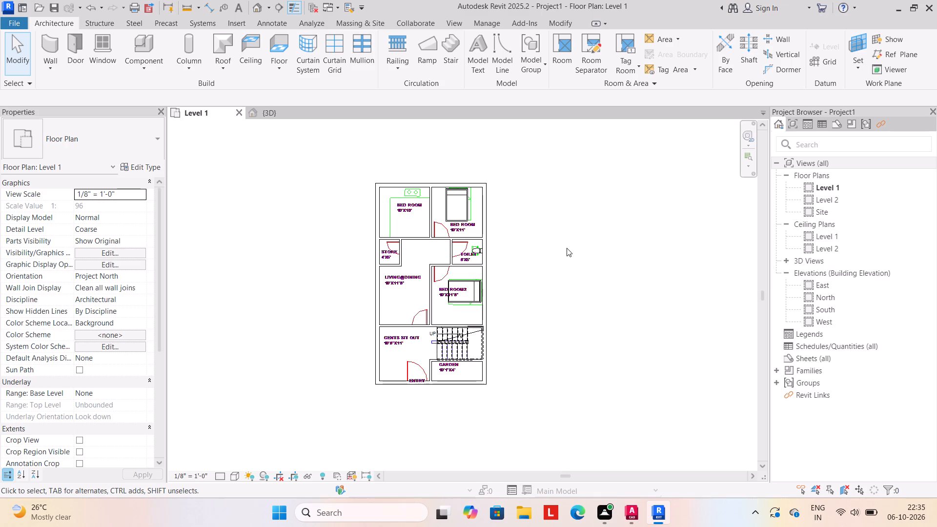
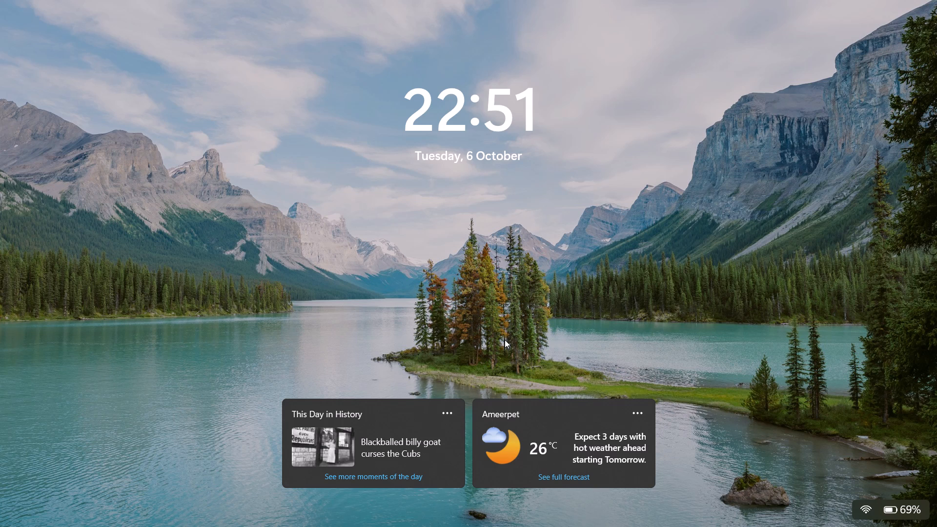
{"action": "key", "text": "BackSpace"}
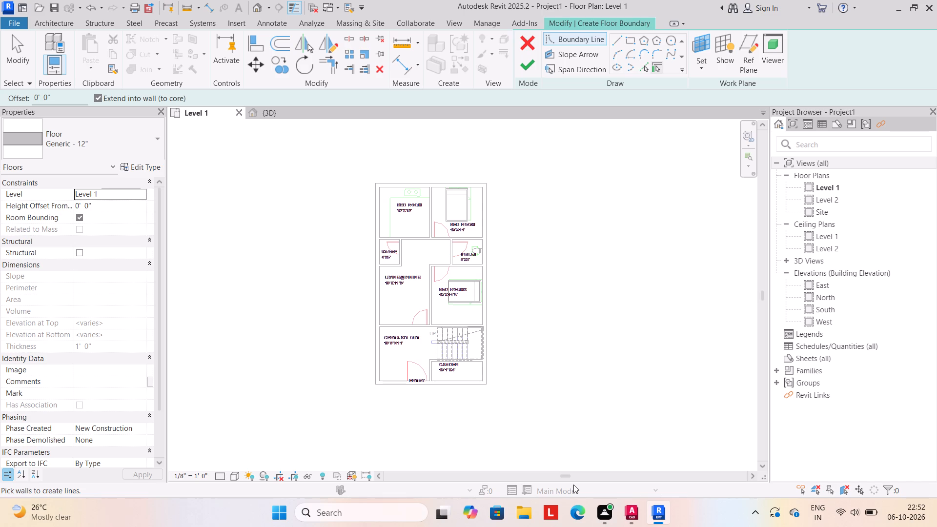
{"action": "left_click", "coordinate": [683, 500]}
Try to finish the Level 1 floor boundary from the 3D view, and discard the floor sketch.
{"action": "left_click", "coordinate": [272, 111]}
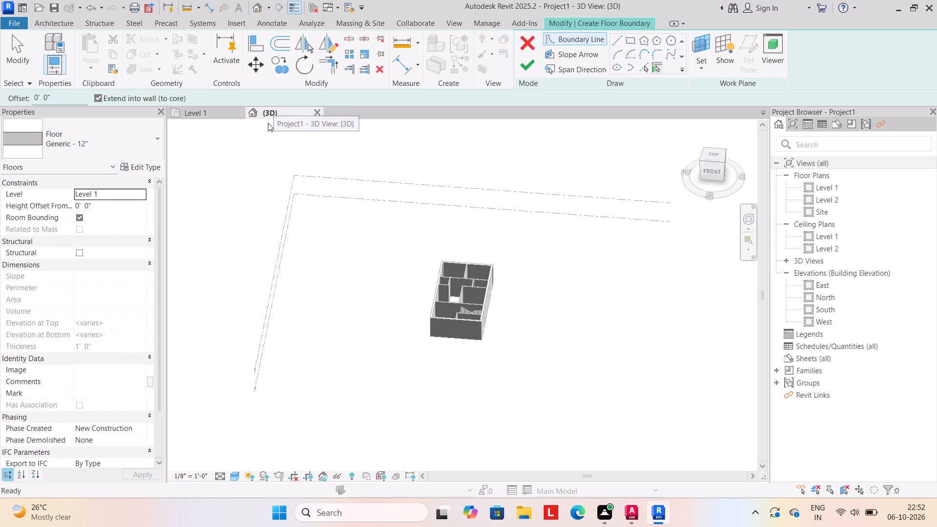
{"action": "left_click", "coordinate": [525, 66]}
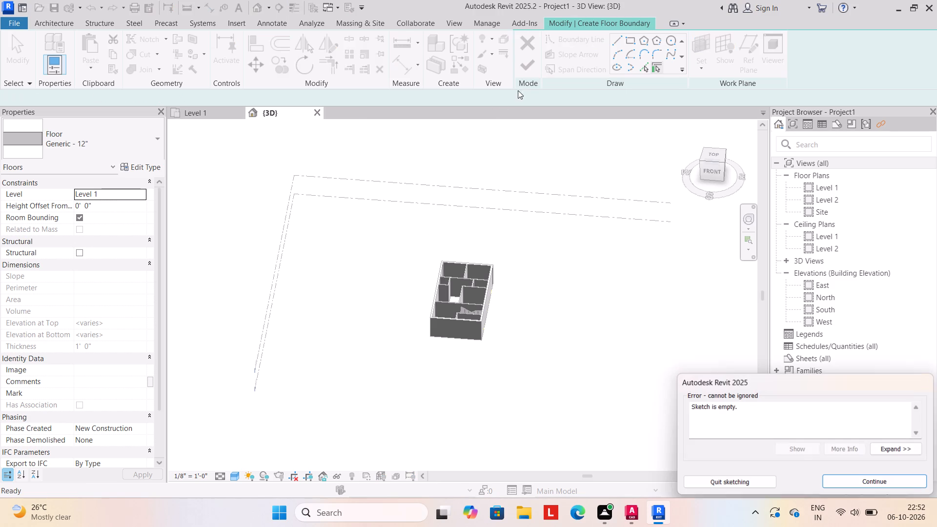
{"action": "left_click", "coordinate": [864, 476]}
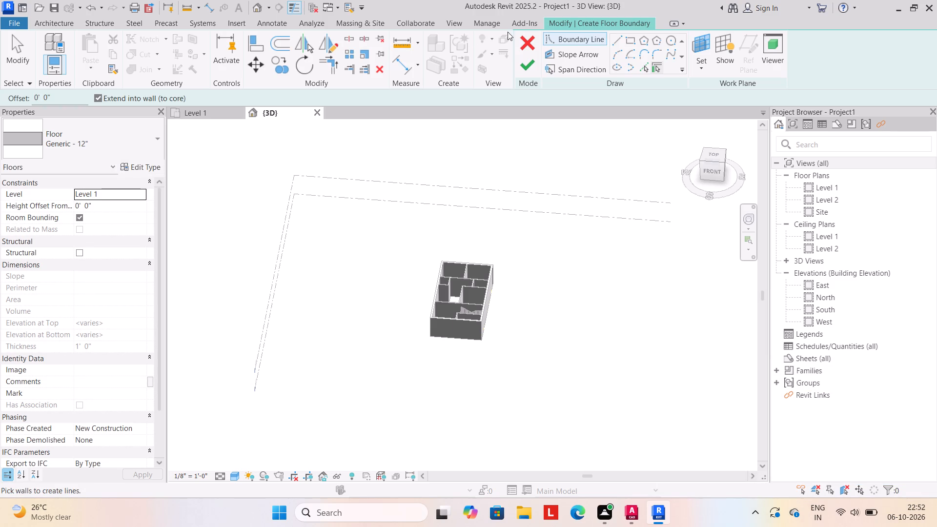
{"action": "left_click", "coordinate": [527, 40]}
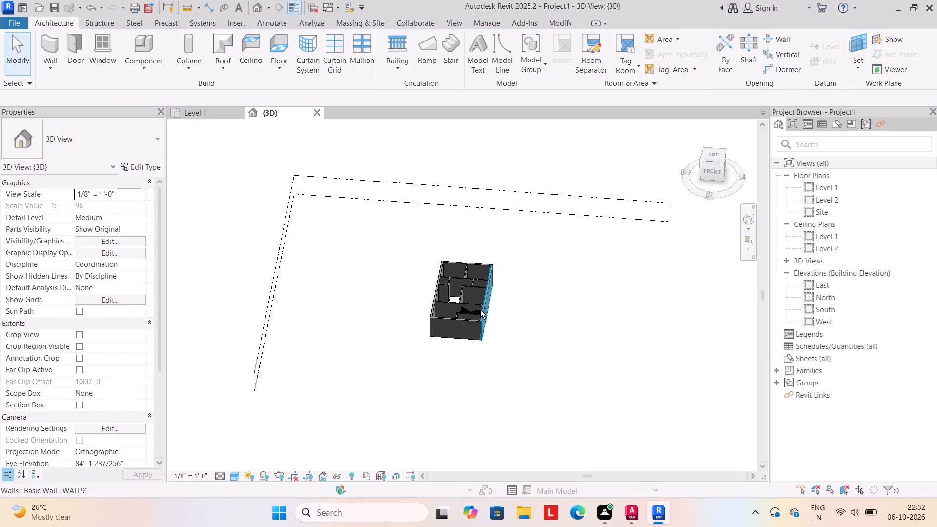
{"action": "middle_click_drag", "start_coordinate": [486, 333], "coordinate": [502, 361], "text": "shift"}
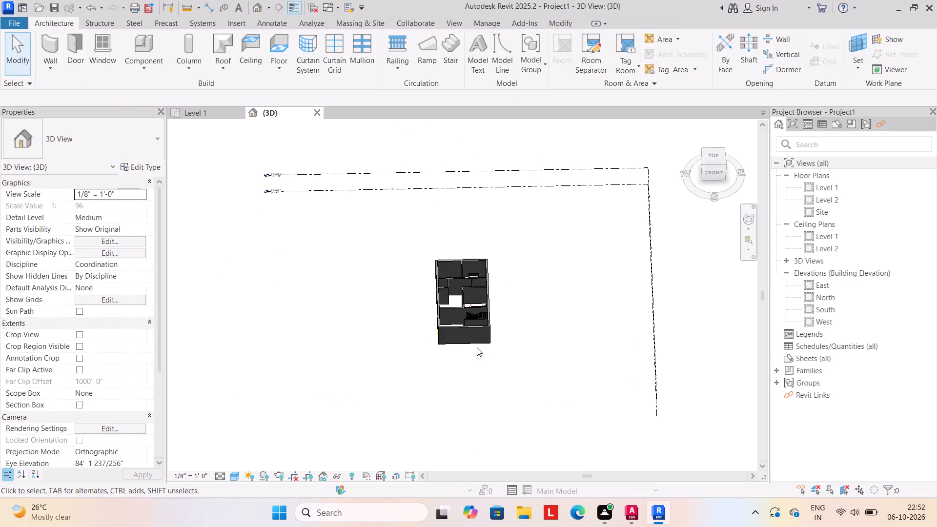
On Level 1, place Single-Flush 36" x 84" doors at the marked openings of the 10'X11' bedroom and Bed Room2, matching the plan's swings.
{"action": "left_click", "coordinate": [191, 105]}
{"action": "left_click", "coordinate": [197, 113]}
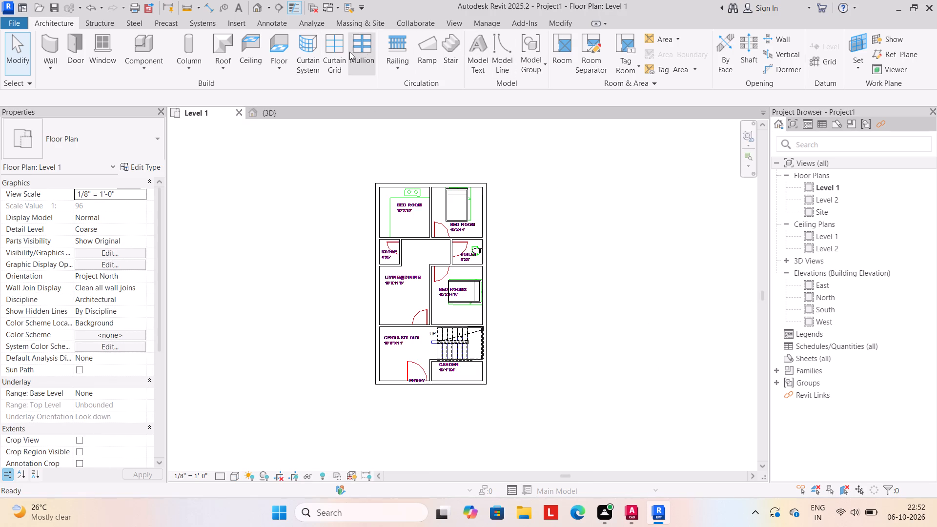
{"action": "left_click", "coordinate": [77, 44]}
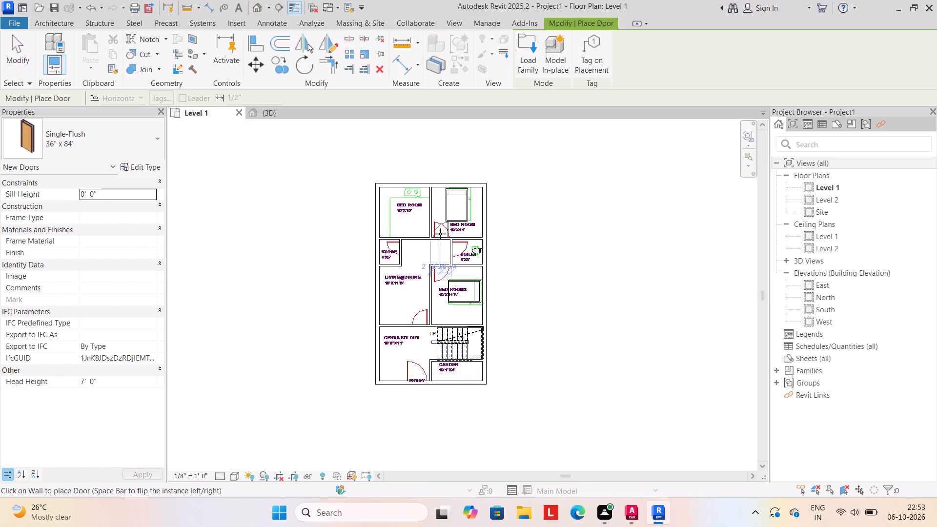
{"action": "key", "text": "space"}
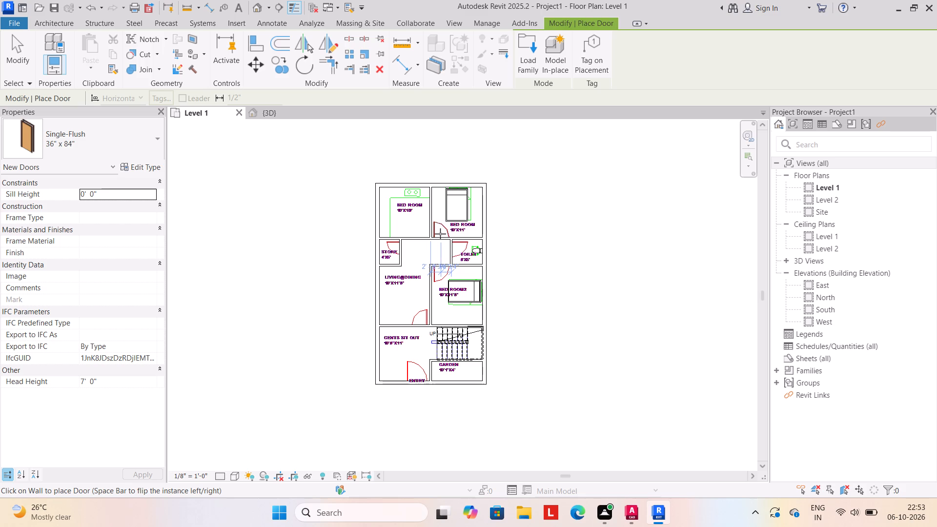
{"action": "left_click", "coordinate": [440, 234]}
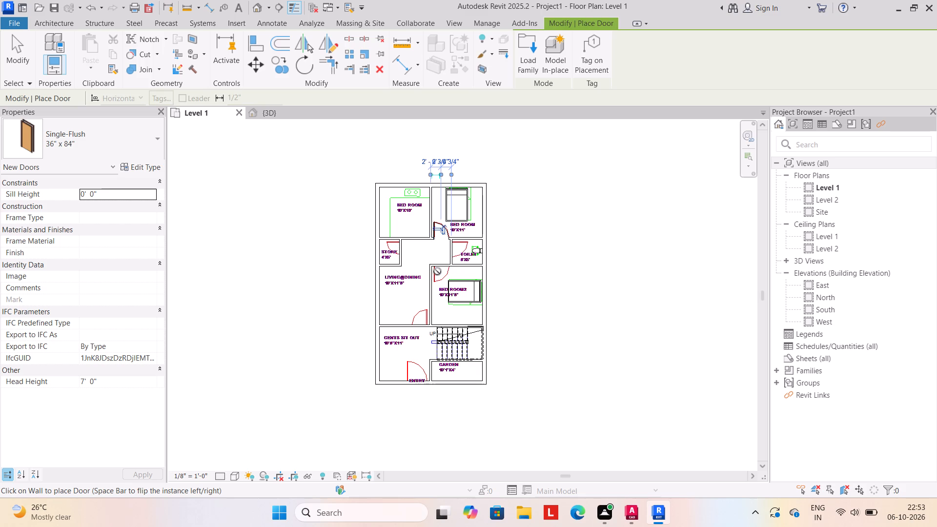
{"action": "key", "text": "space"}
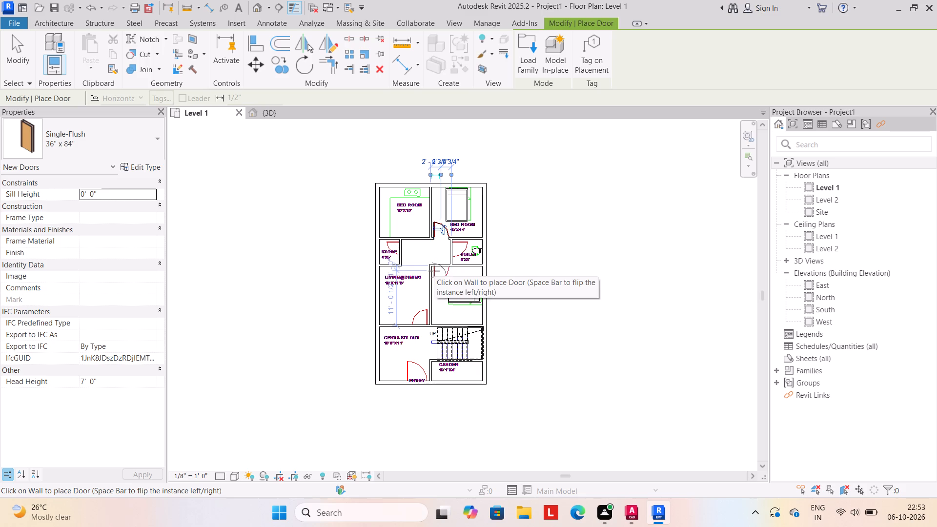
{"action": "key", "text": "space"}
{"action": "key", "text": "space"}
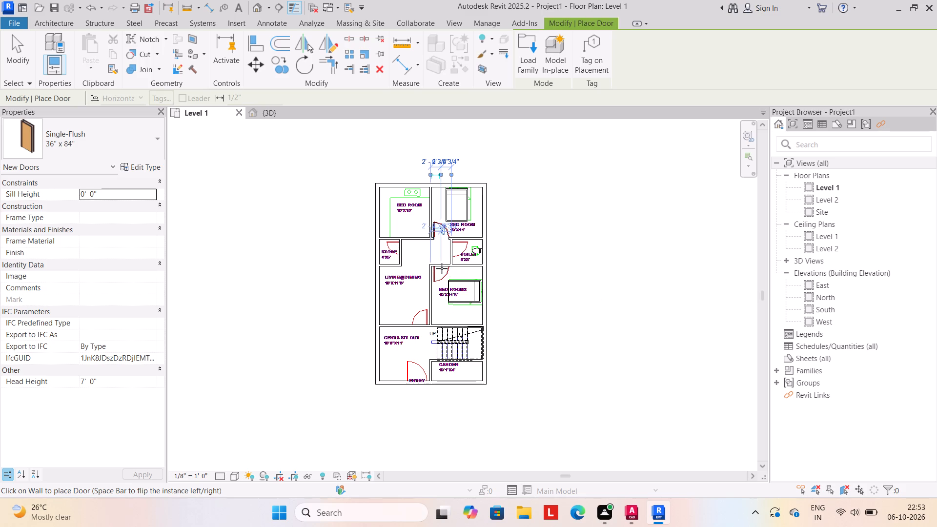
{"action": "left_click", "coordinate": [441, 269]}
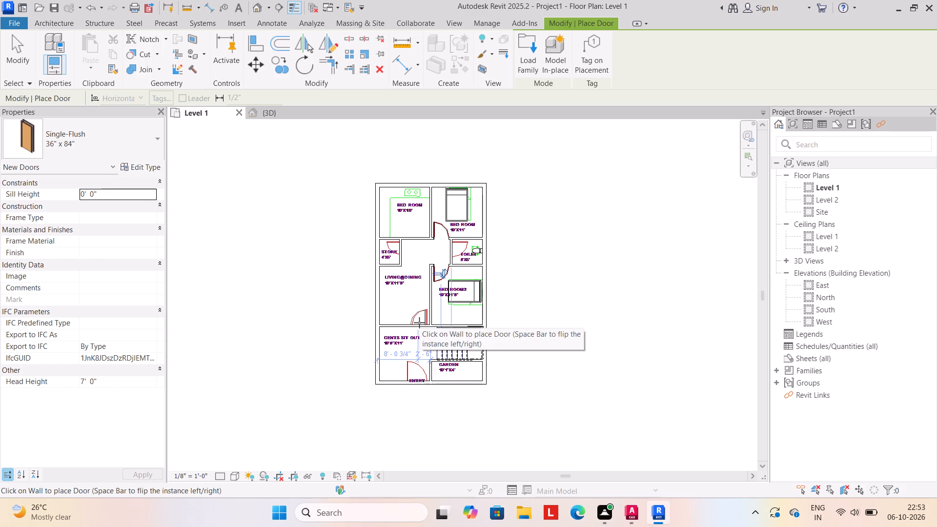
{"action": "left_click", "coordinate": [421, 323]}
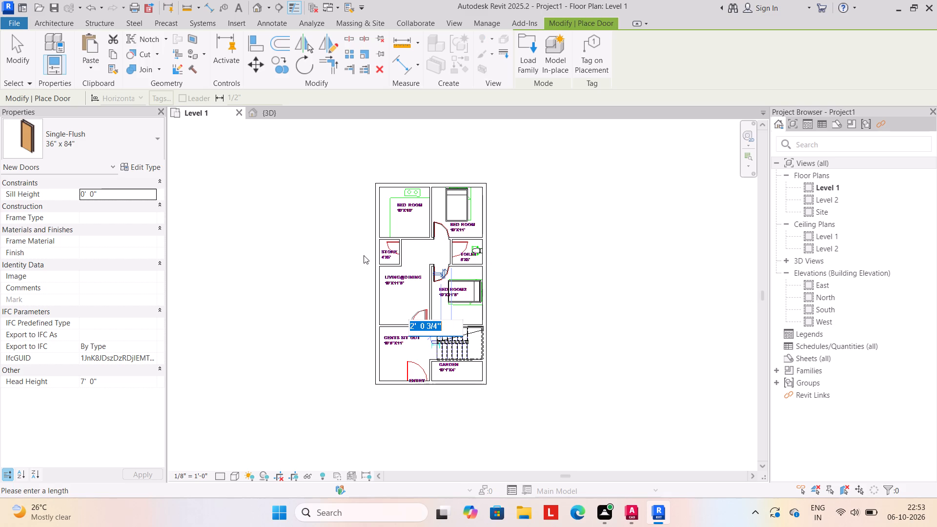
{"action": "key", "text": "Escape"}
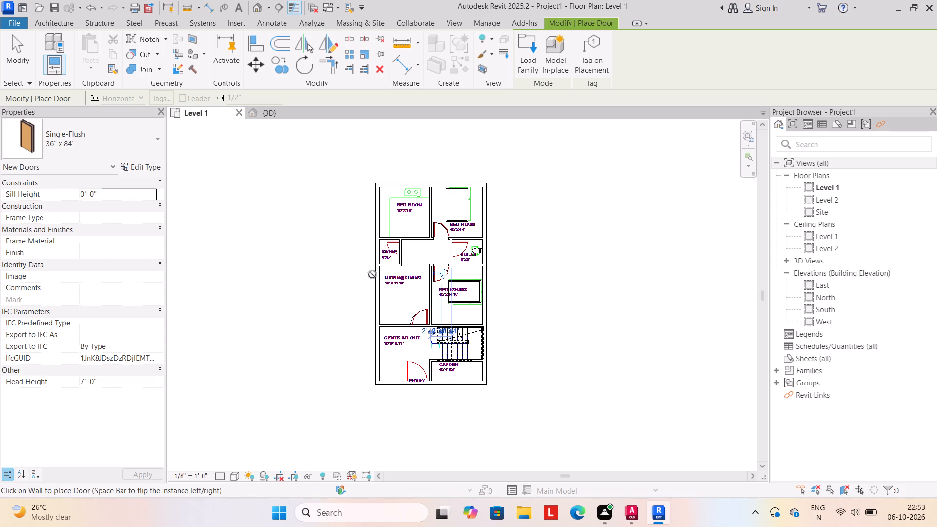
Place Single-Flush 36" x 84" doors for the store, the toilet and the wall between living/dining and the gents sit out.
{"action": "left_click", "coordinate": [153, 138]}
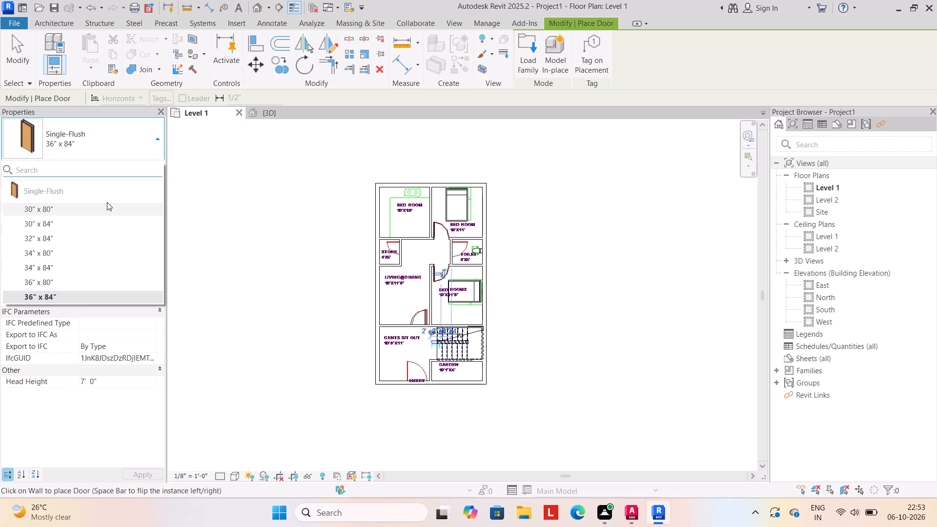
{"action": "left_click", "coordinate": [107, 202]}
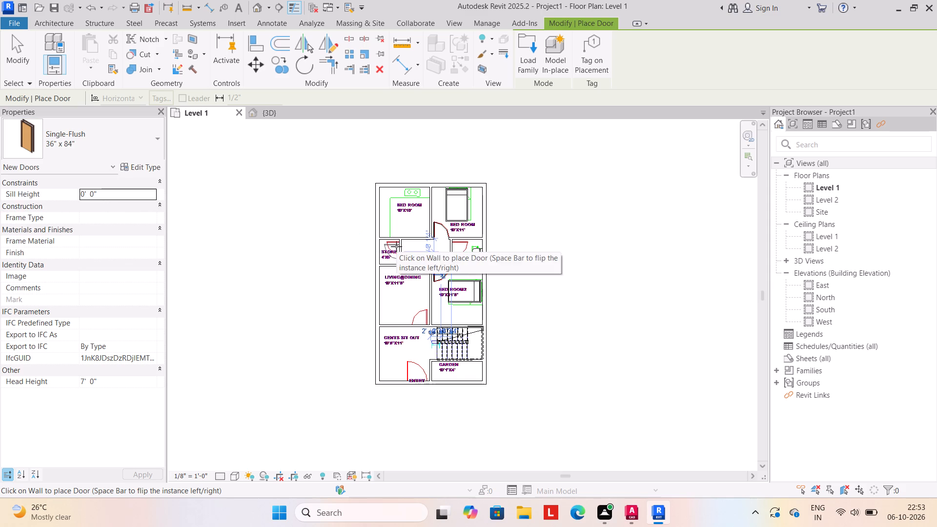
{"action": "left_click", "coordinate": [396, 246]}
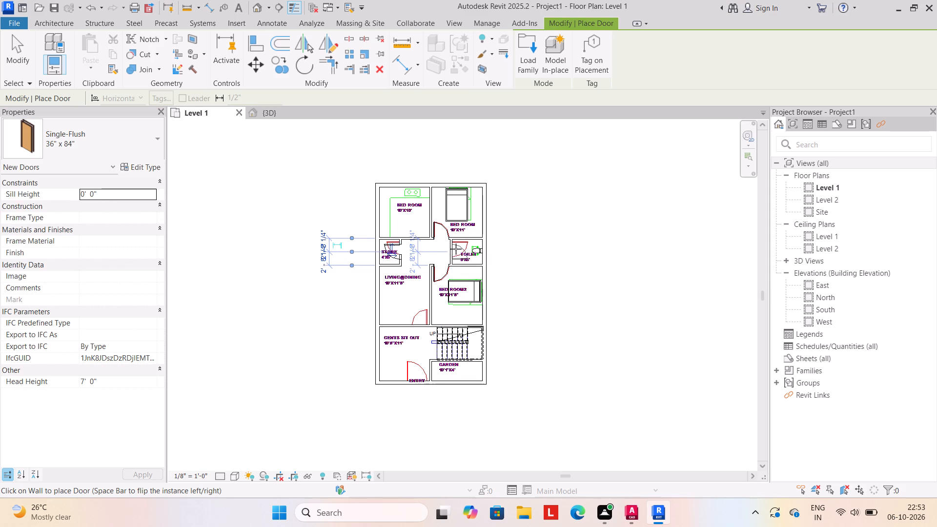
{"action": "key", "text": "space"}
{"action": "left_click", "coordinate": [456, 249]}
{"action": "key", "text": "space"}
{"action": "left_click", "coordinate": [420, 322]}
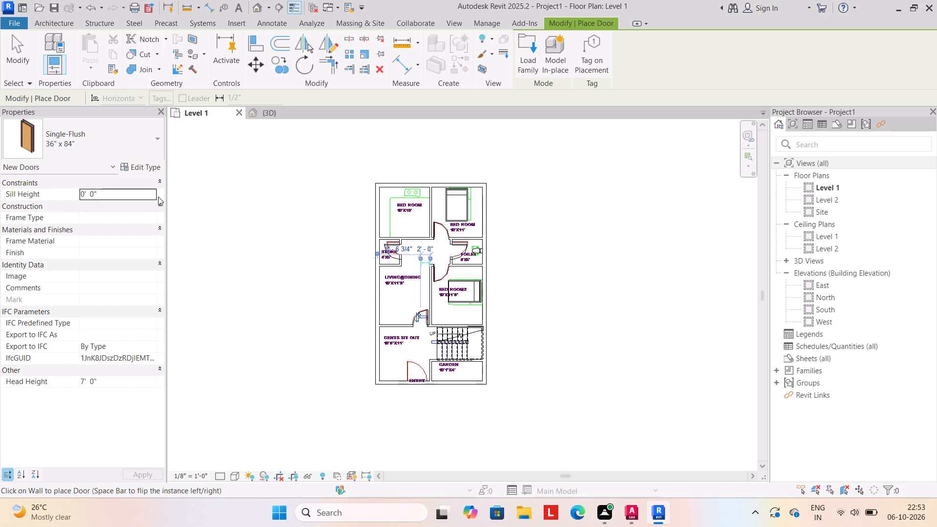
Place a Single-Flush 36" x 84" door at the entry in the front outer wall of the gents sit out.
{"action": "left_click", "coordinate": [155, 139]}
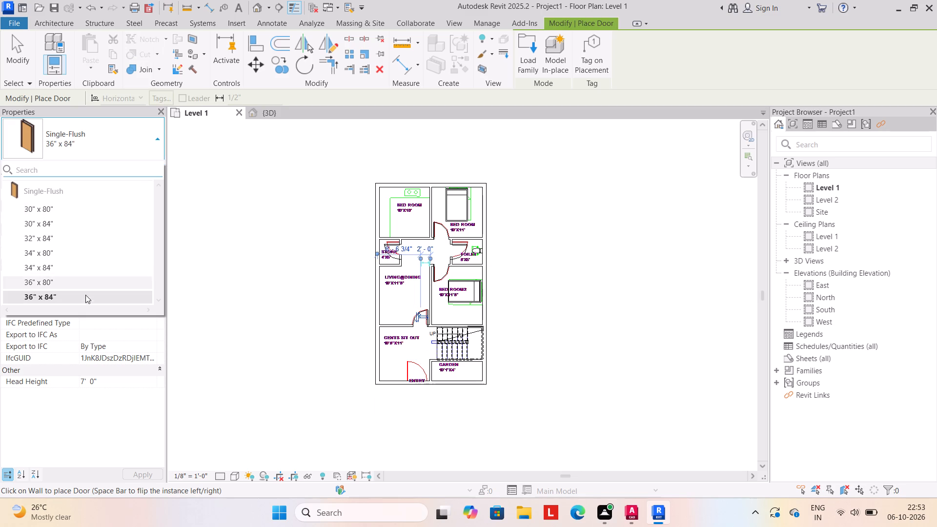
{"action": "left_click", "coordinate": [84, 294]}
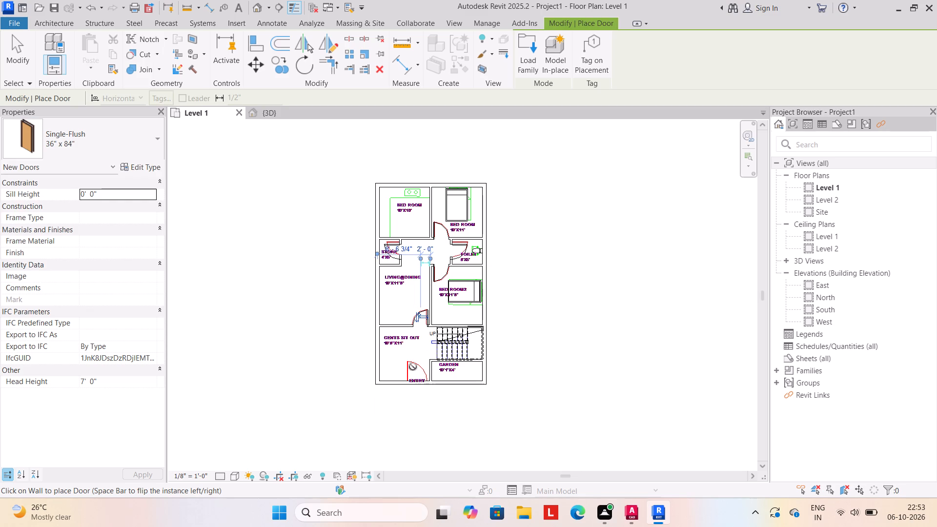
{"action": "key", "text": "space"}
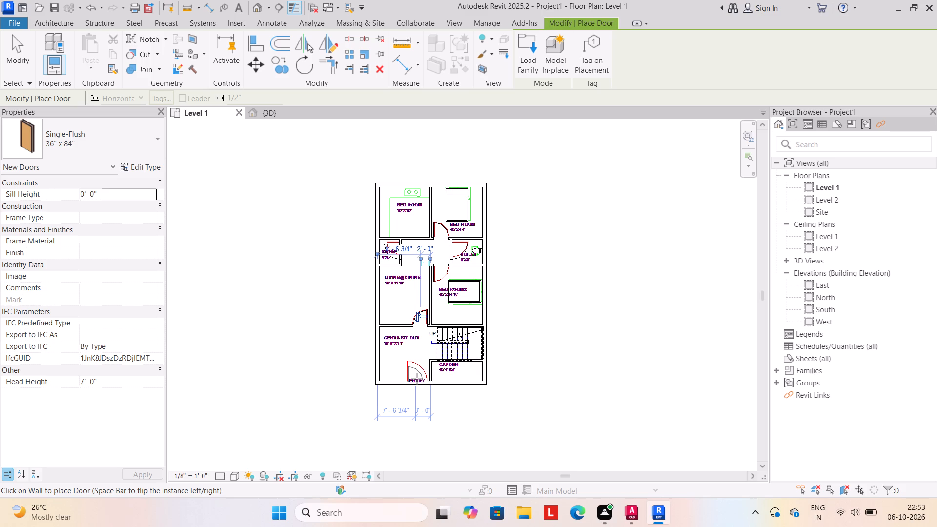
{"action": "left_click", "coordinate": [417, 379]}
{"action": "scroll", "coordinate": [329, 326], "scroll_direction": "down", "scroll_amount": 2}
{"action": "middle_click_drag", "start_coordinate": [318, 326], "coordinate": [265, 309]}
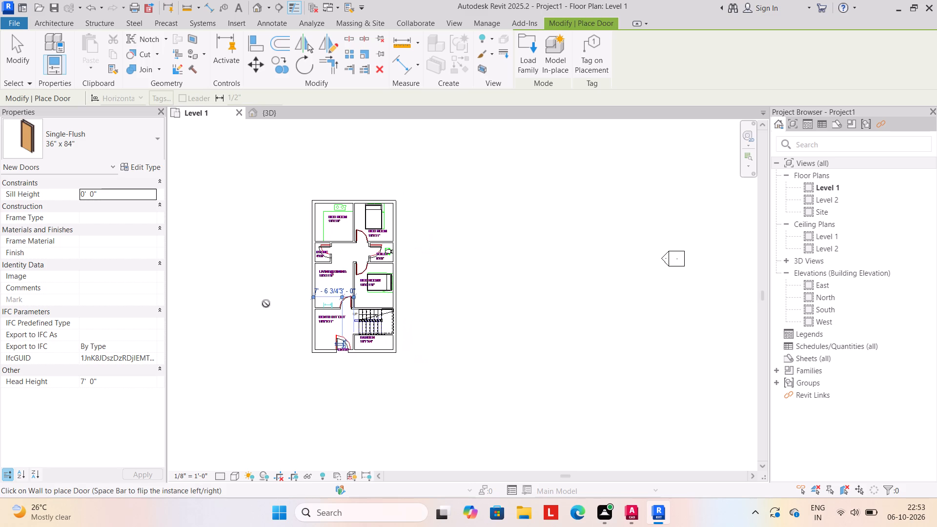
{"action": "key", "text": "Escape"}
{"action": "key", "text": "Escape"}
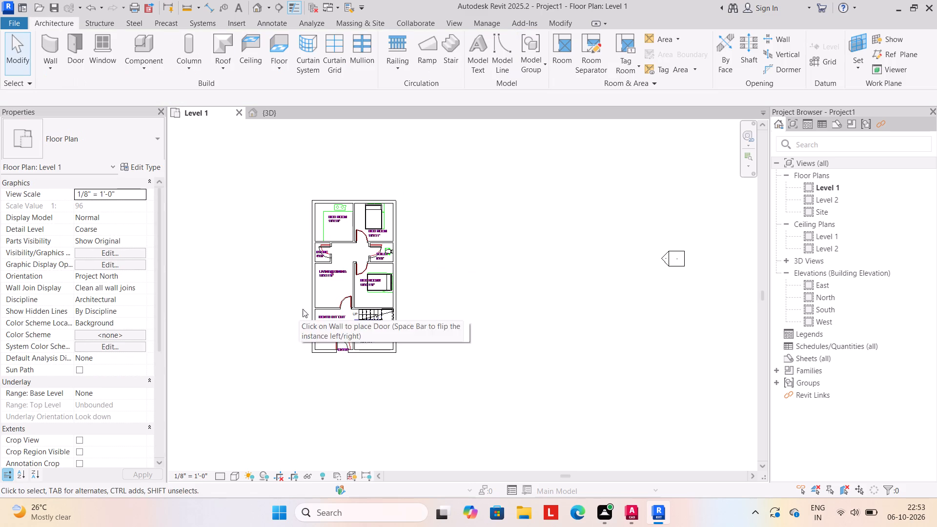
Place a Fixed 36" x 48" window in the toilet's outer wall.
{"action": "scroll", "coordinate": [357, 304], "scroll_direction": "up", "scroll_amount": 3}
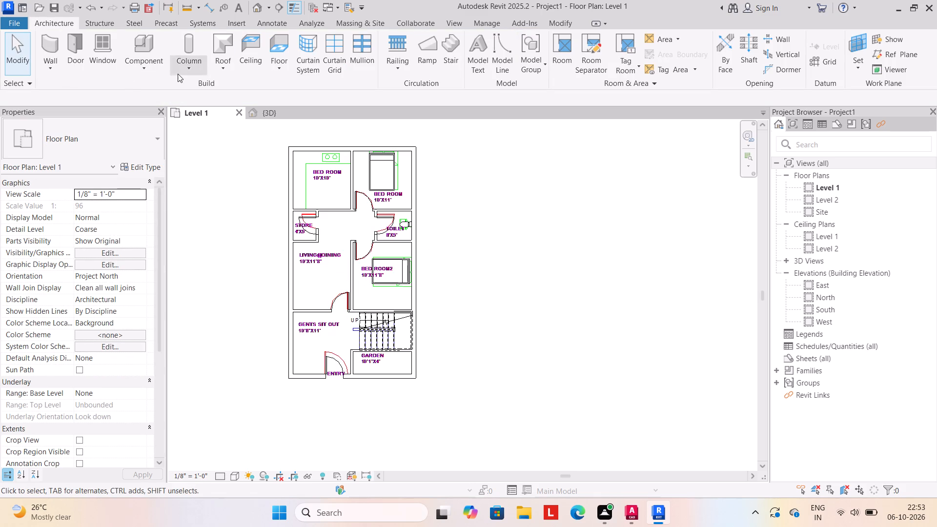
{"action": "left_click", "coordinate": [95, 41]}
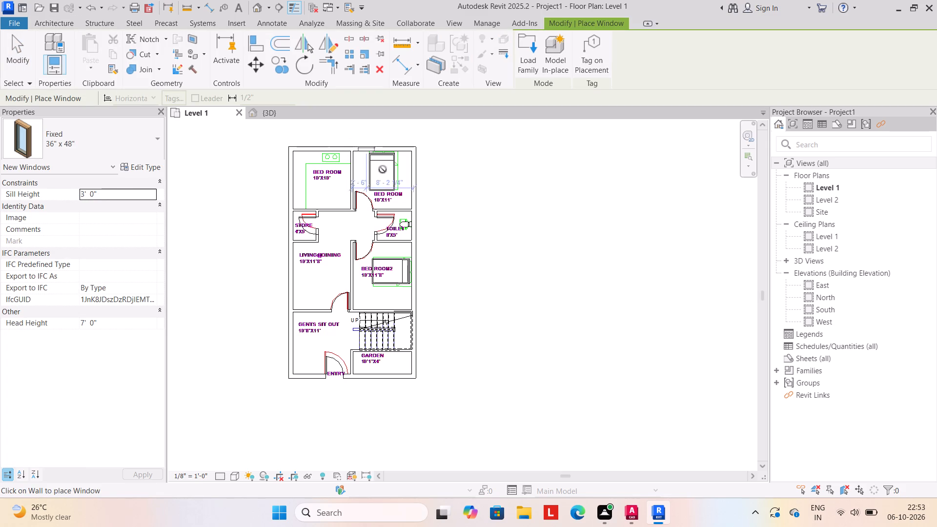
{"action": "left_click", "coordinate": [418, 227]}
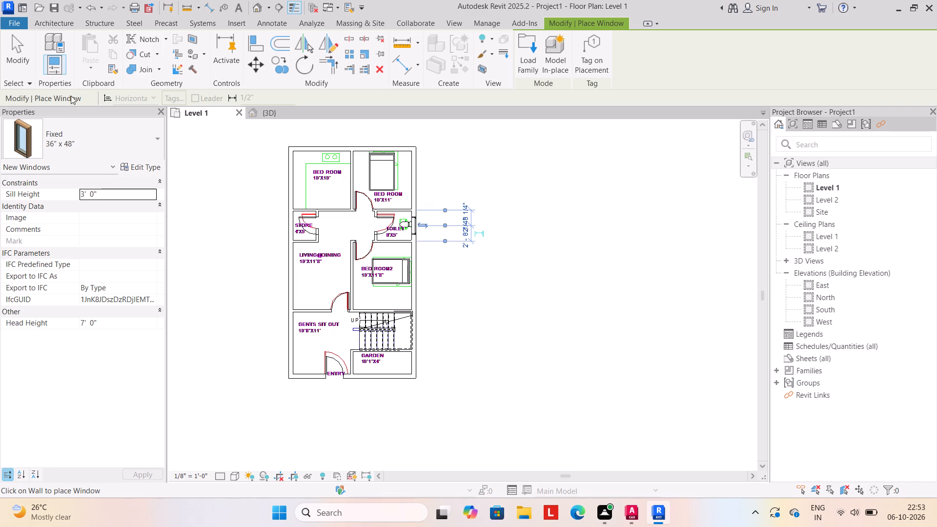
Place a Window-Casement-Double 34" x 36" in the north wall of the 10'X10' bedroom and try another in the store's outer wall.
{"action": "left_click", "coordinate": [155, 135]}
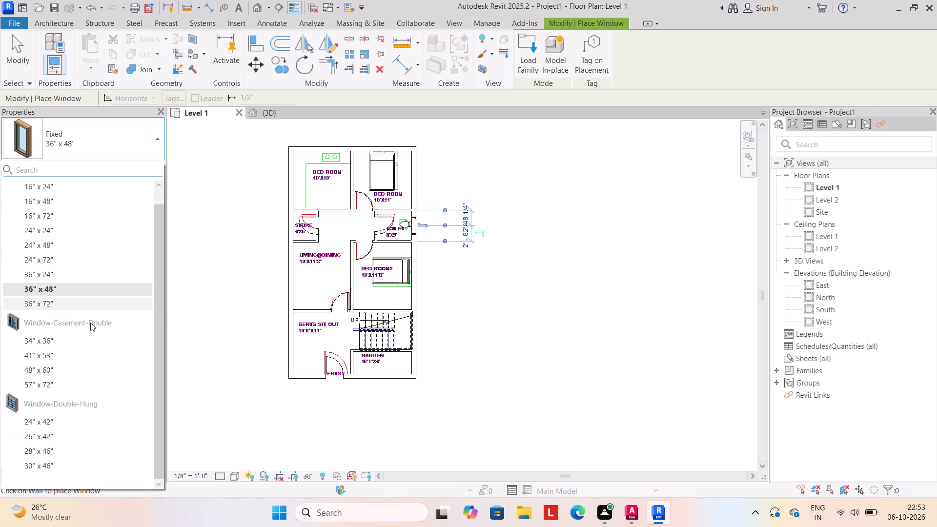
{"action": "left_click", "coordinate": [88, 343]}
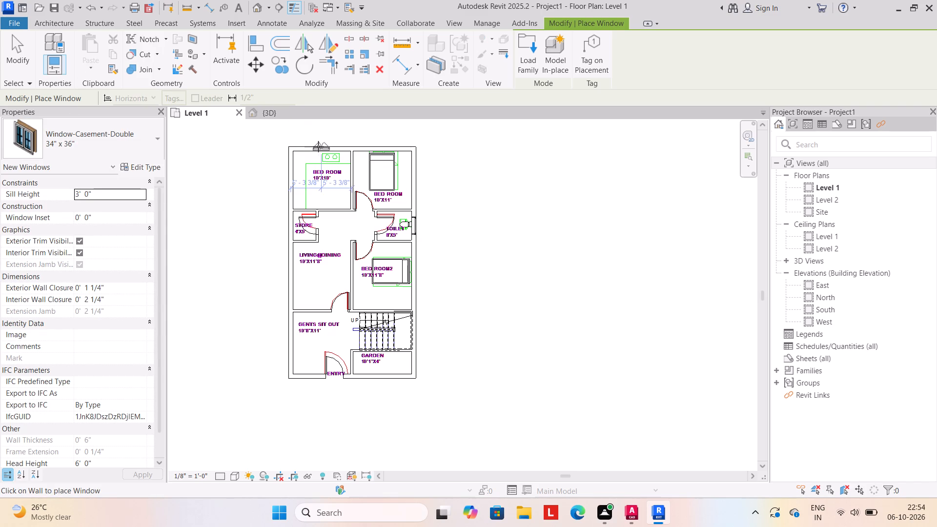
{"action": "left_click", "coordinate": [318, 146]}
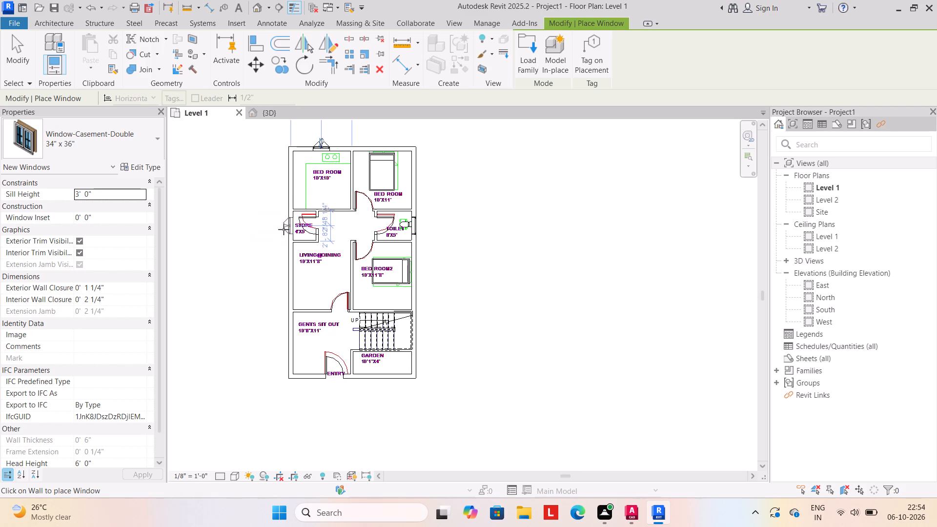
{"action": "left_click", "coordinate": [284, 229]}
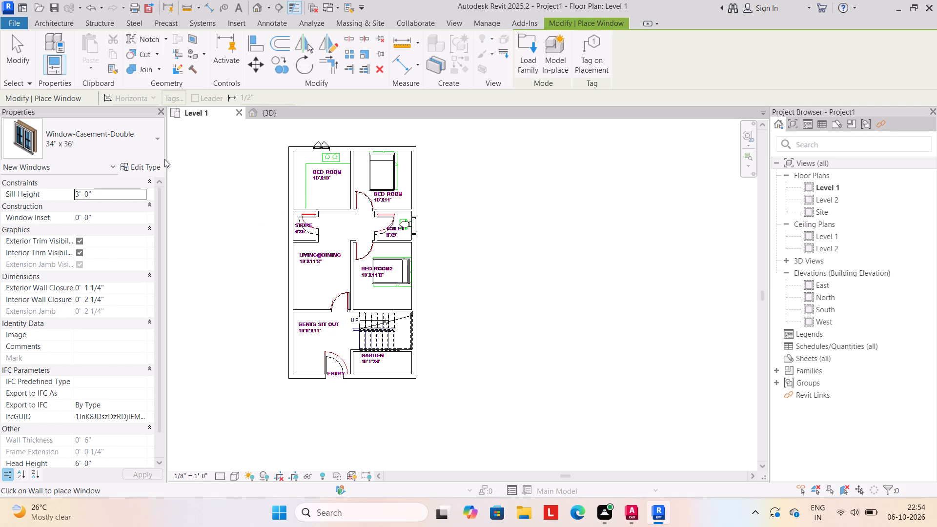
Place a Window-Casement-Double 57" x 72" near the middle of the living/dining room's outer wall.
{"action": "left_click", "coordinate": [161, 138]}
{"action": "left_click", "coordinate": [59, 369]}
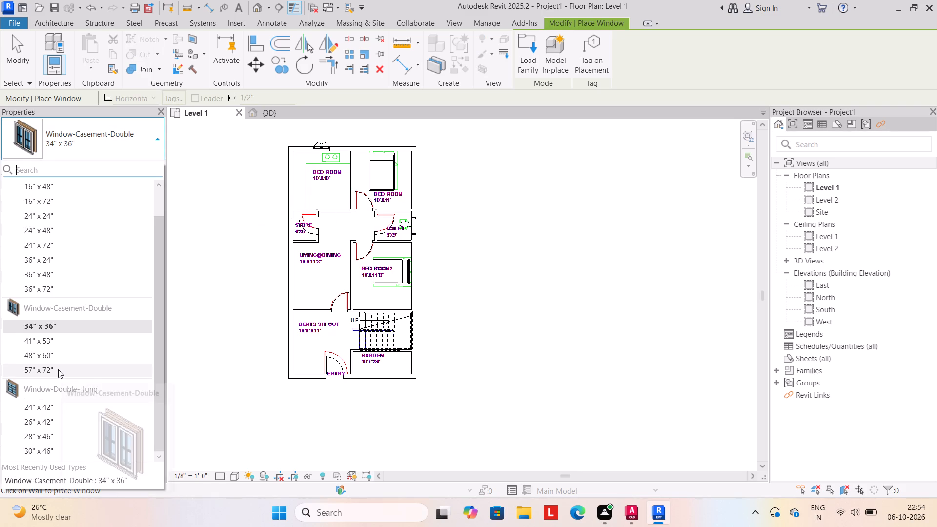
{"action": "left_click", "coordinate": [288, 280]}
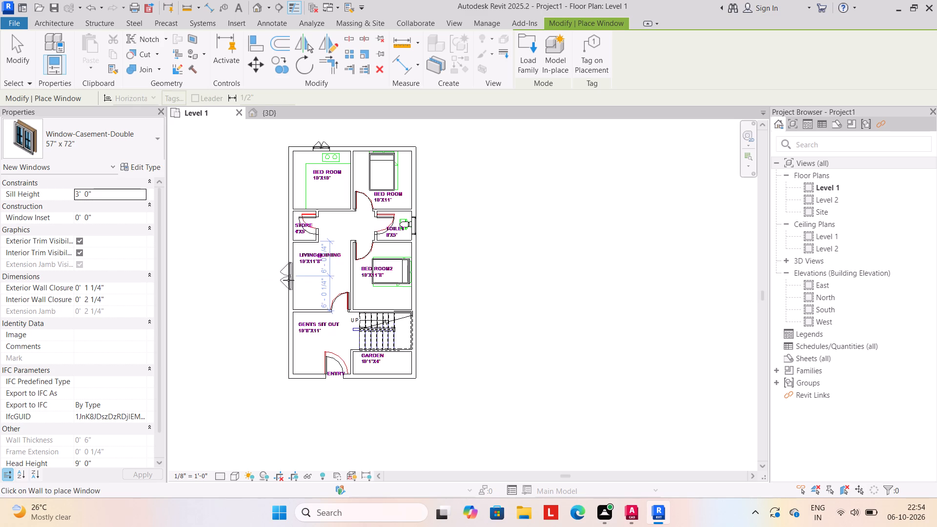
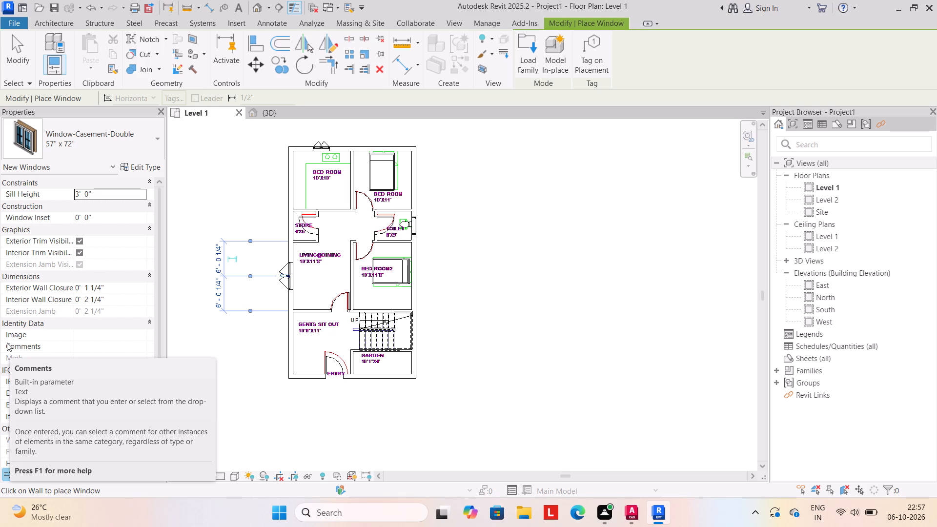
Place a Window-Casement-Double 34" x 36" in the store's outer wall, dismissing the save reminder without saving.
{"action": "scroll", "coordinate": [7, 343], "scroll_direction": "up", "scroll_amount": 1}
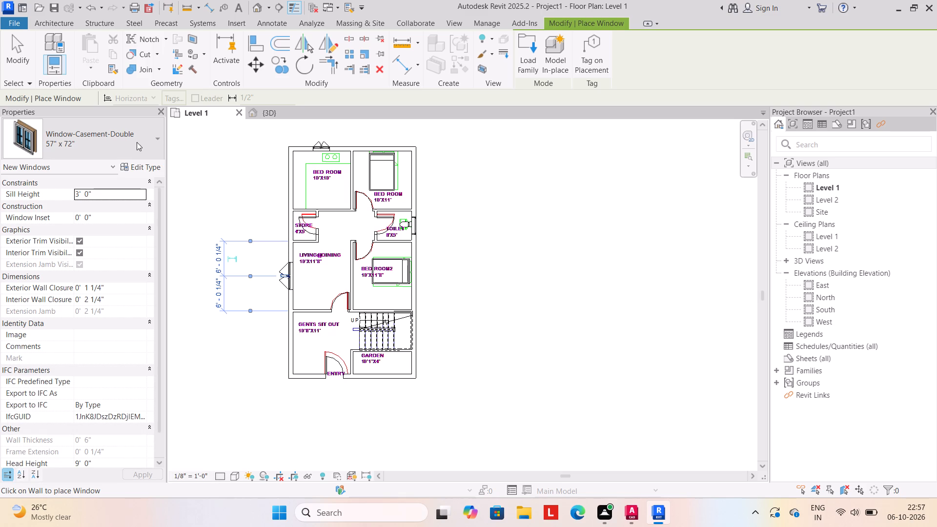
{"action": "left_click", "coordinate": [152, 136]}
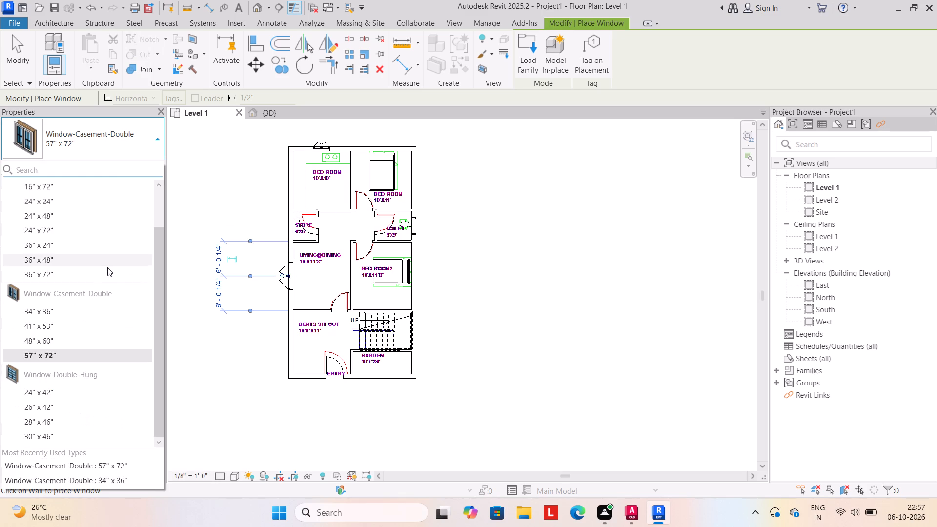
{"action": "key", "text": "Escape"}
{"action": "key", "text": "Escape"}
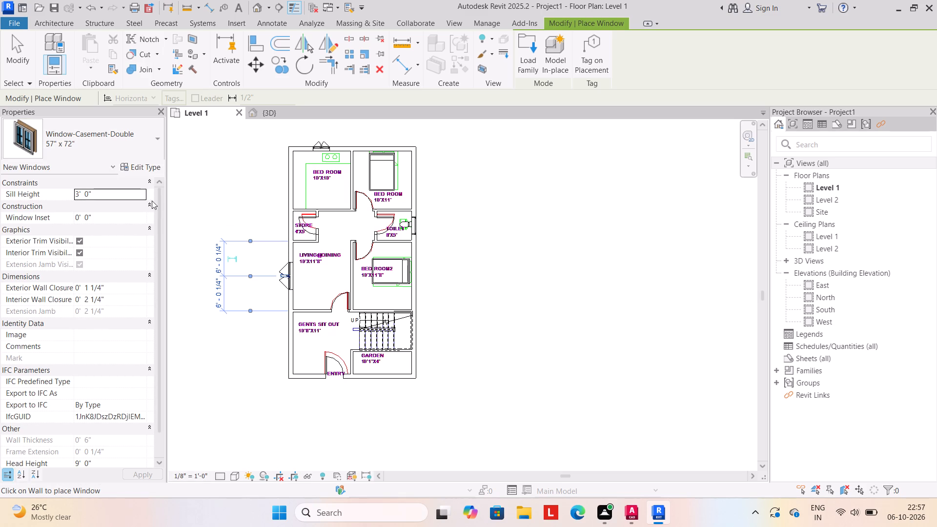
{"action": "left_click", "coordinate": [154, 135]}
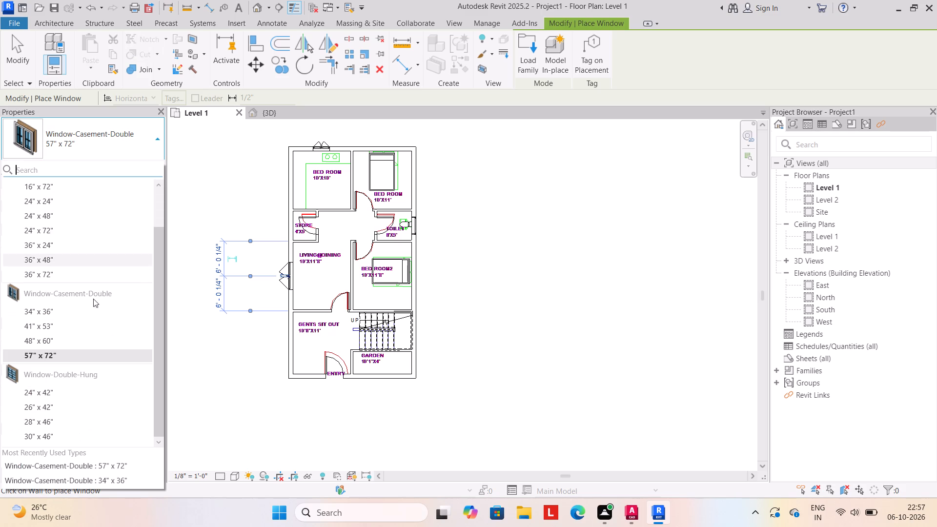
{"action": "left_click", "coordinate": [78, 311]}
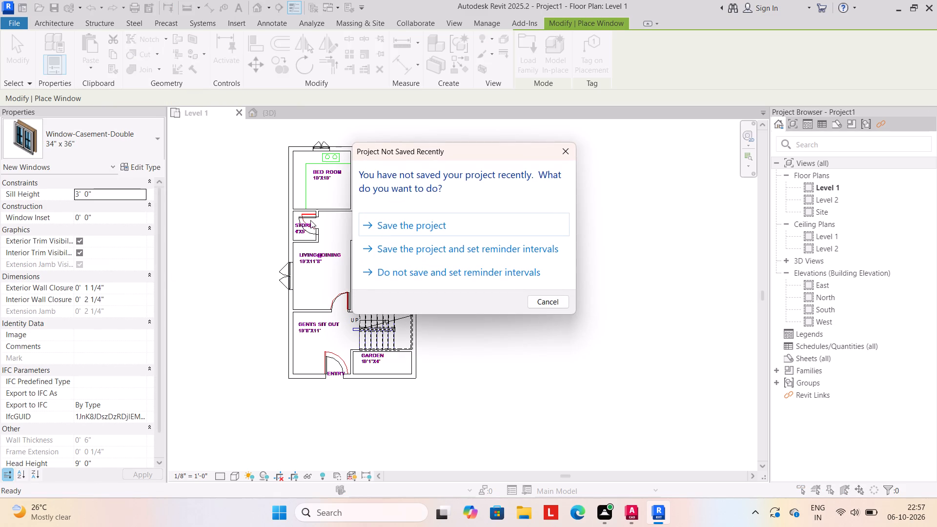
{"action": "left_click", "coordinate": [570, 149]}
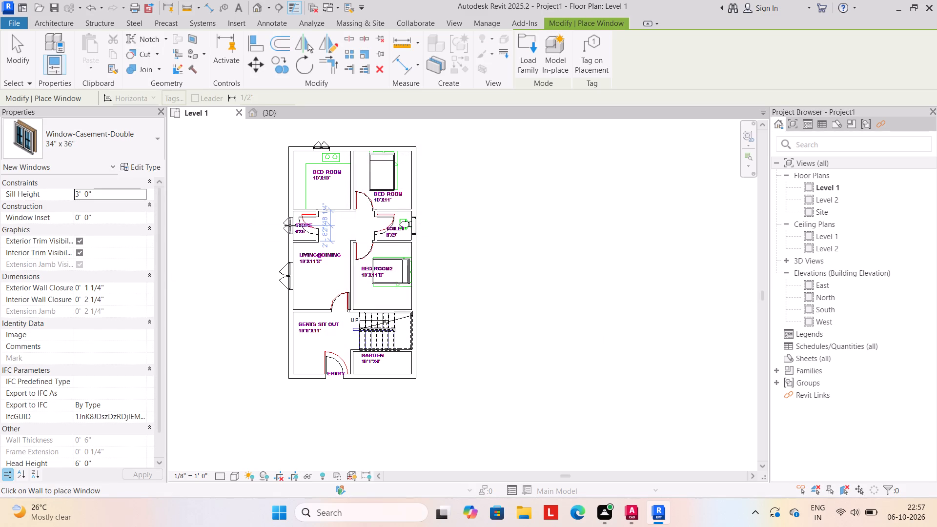
{"action": "left_click", "coordinate": [290, 225]}
{"action": "key", "text": "Escape"}
{"action": "key", "text": "Escape"}
{"action": "key", "text": "Escape"}
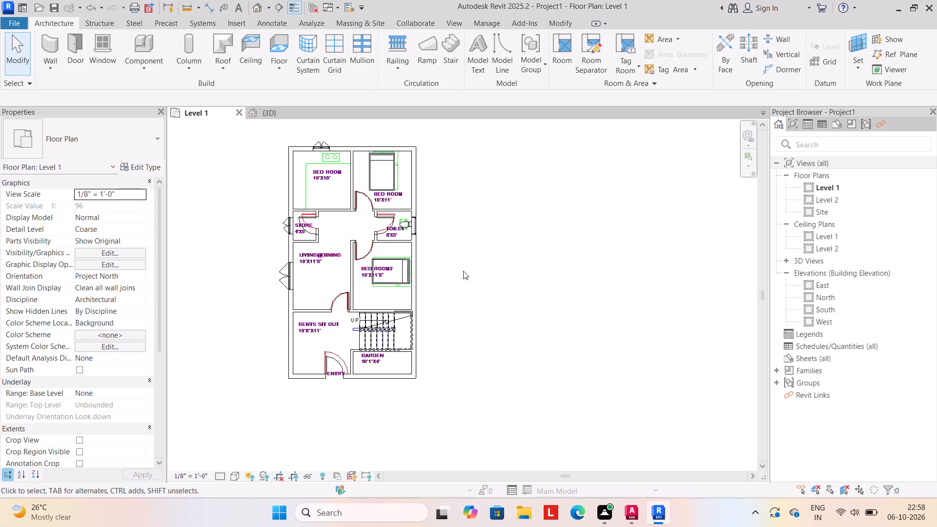
Examine the house with its doors and windows in the 3D view, and return to the Level 1 floor plan.
{"action": "scroll", "coordinate": [367, 276], "scroll_direction": "down", "scroll_amount": 1}
{"action": "middle_click_drag", "start_coordinate": [367, 276], "coordinate": [425, 259]}
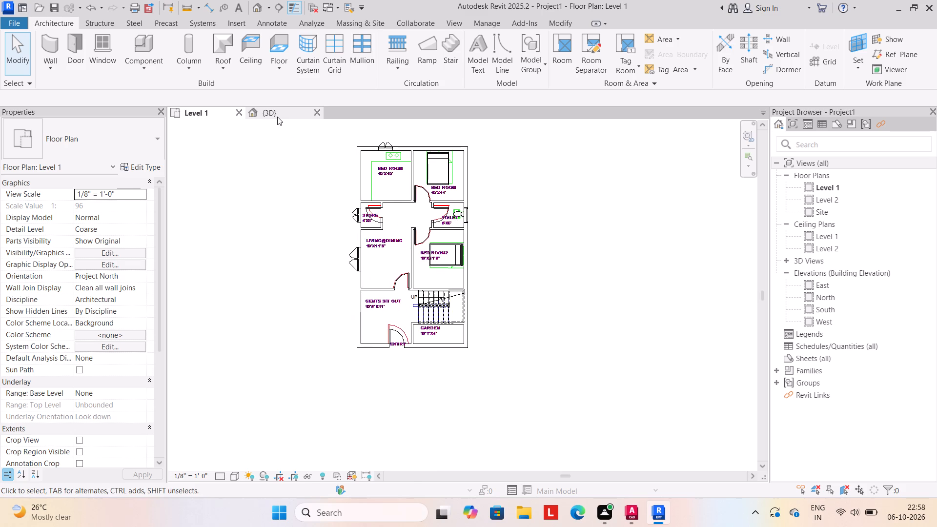
{"action": "left_click", "coordinate": [277, 117]}
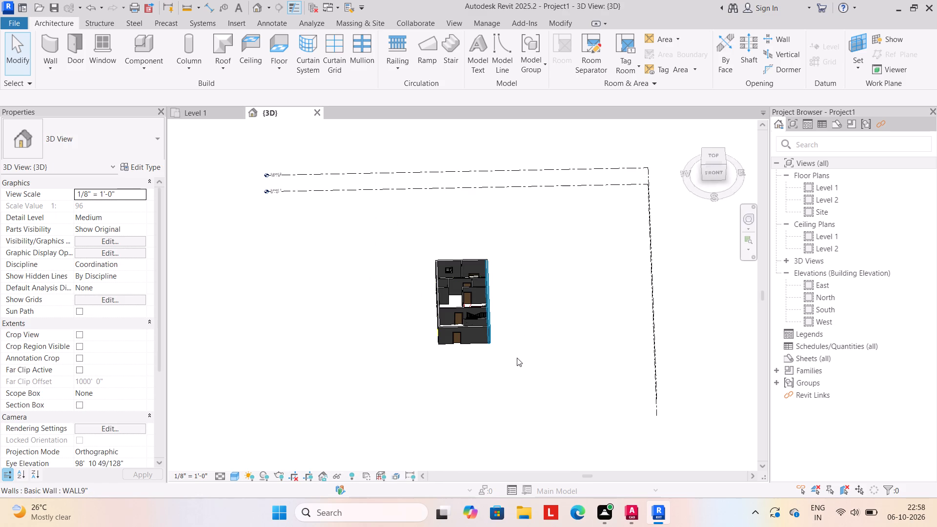
{"action": "middle_click_drag", "start_coordinate": [516, 371], "coordinate": [506, 386], "text": "shift"}
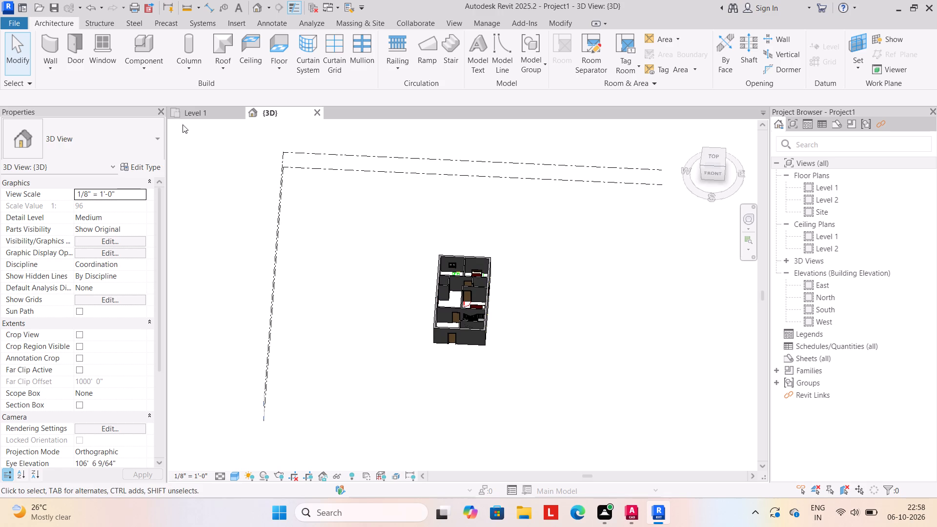
{"action": "left_click", "coordinate": [200, 108]}
{"action": "scroll", "coordinate": [281, 175], "scroll_direction": "down", "scroll_amount": 1}
{"action": "middle_click_drag", "start_coordinate": [279, 181], "coordinate": [274, 209]}
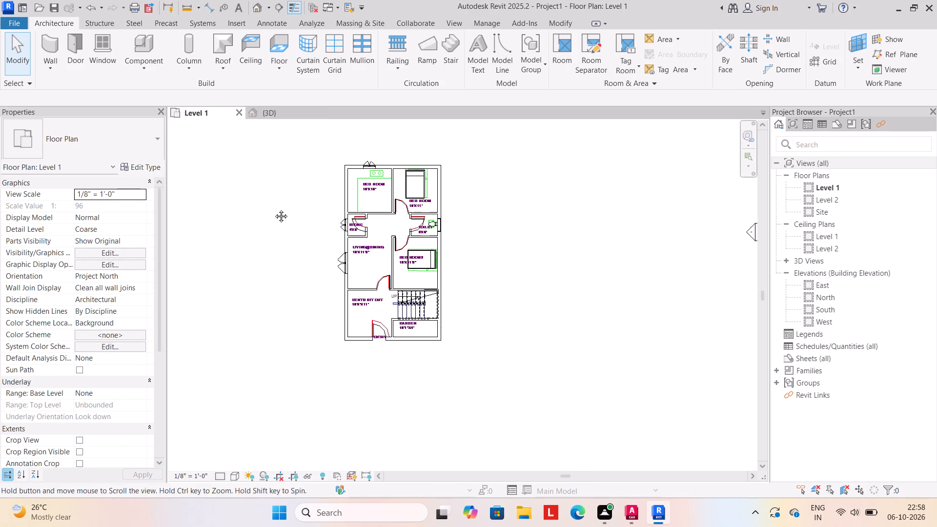
{"action": "middle_click_drag", "start_coordinate": [274, 209], "coordinate": [272, 216]}
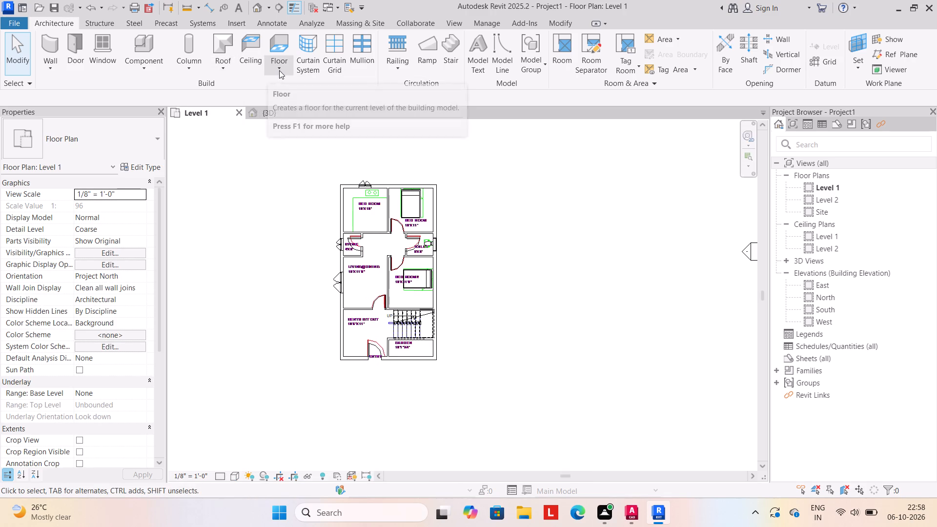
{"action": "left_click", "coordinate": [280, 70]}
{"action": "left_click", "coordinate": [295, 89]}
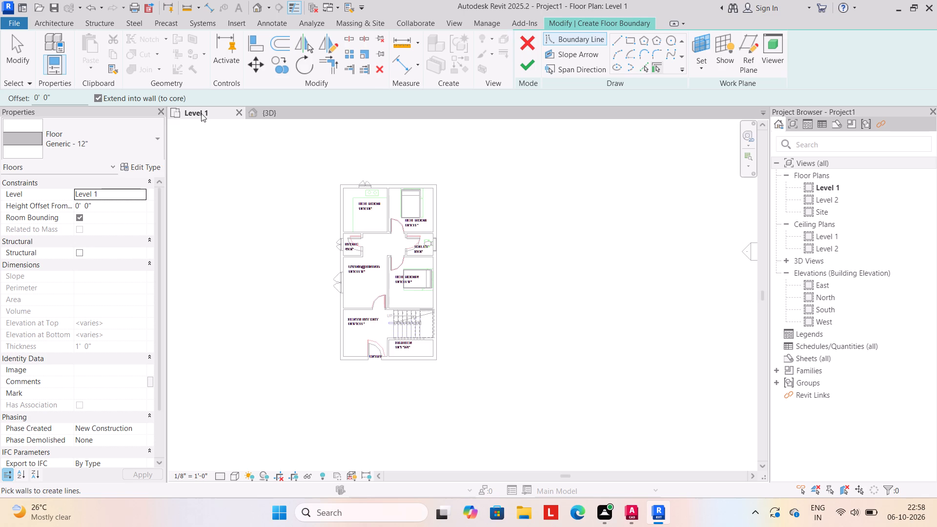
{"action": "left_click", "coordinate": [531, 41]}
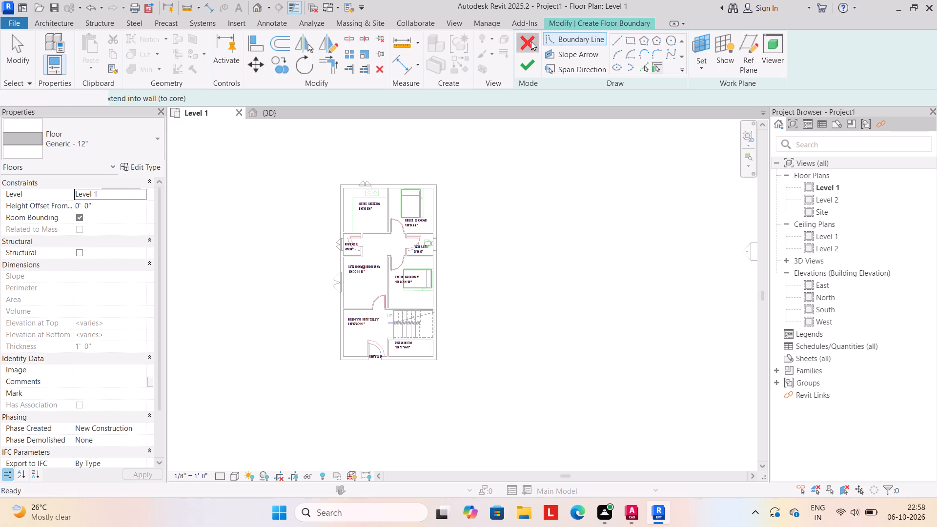
Draw a rectangular boundary wall around the whole house in WALL9", 10' high, about 12' beyond the house's north wall.
{"action": "scroll", "coordinate": [320, 202], "scroll_direction": "down", "scroll_amount": 1}
{"action": "middle_click_drag", "start_coordinate": [314, 202], "coordinate": [334, 222]}
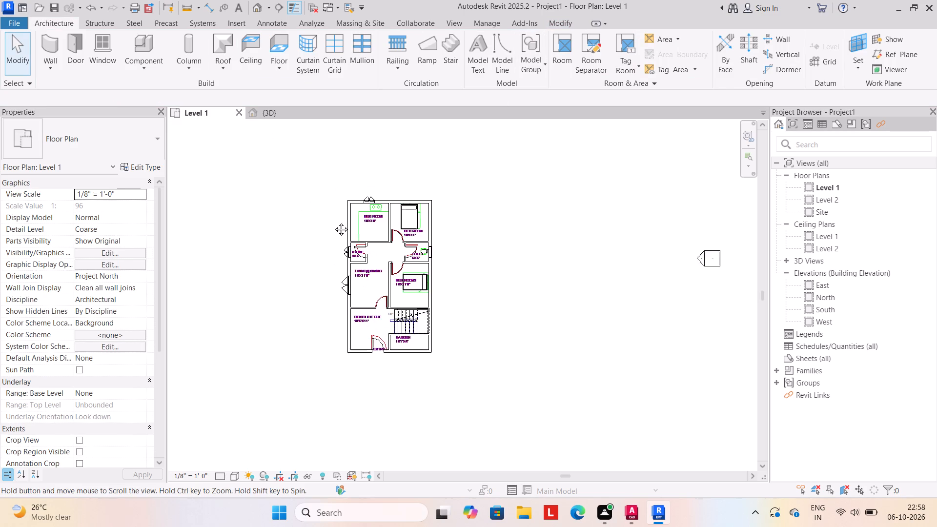
{"action": "middle_click_drag", "start_coordinate": [334, 222], "coordinate": [340, 227]}
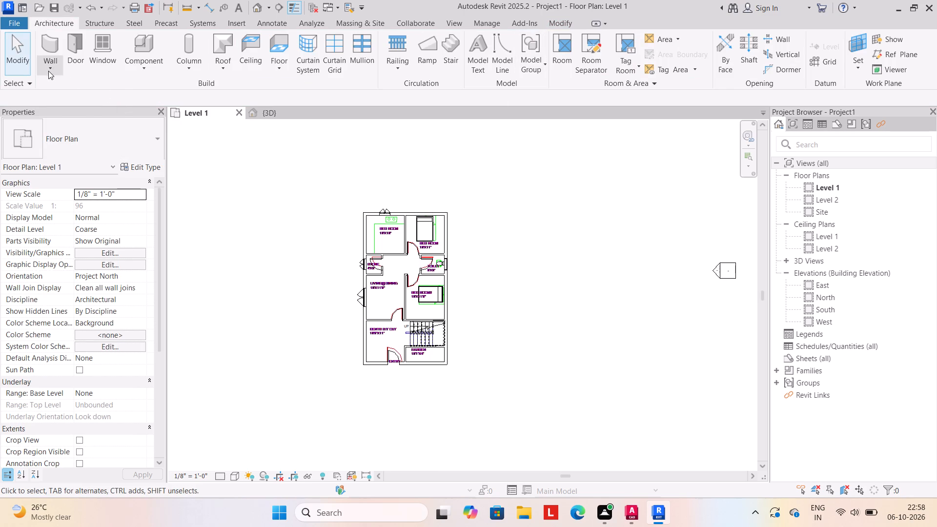
{"action": "left_click", "coordinate": [48, 70]}
{"action": "left_click", "coordinate": [71, 85]}
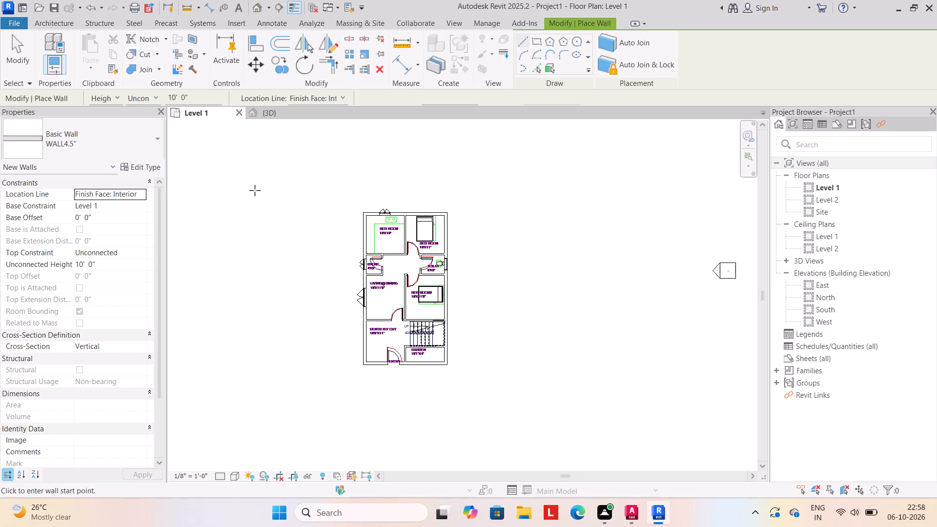
{"action": "left_click", "coordinate": [159, 137]}
{"action": "left_click", "coordinate": [57, 480]}
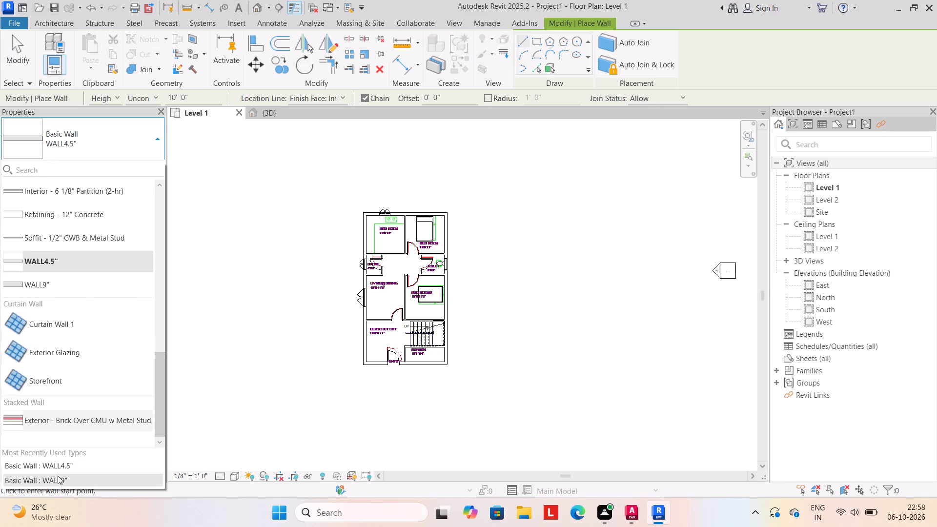
{"action": "left_click", "coordinate": [331, 153]}
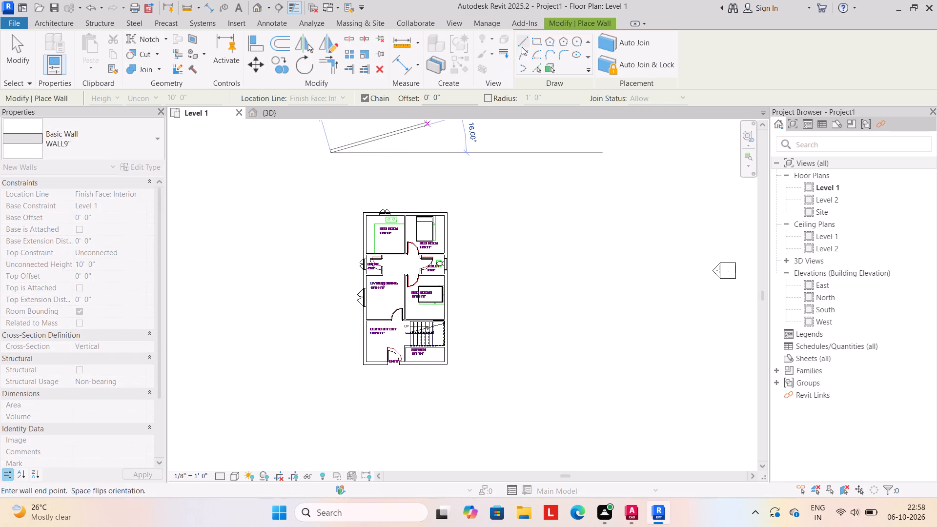
{"action": "left_click", "coordinate": [540, 40]}
{"action": "left_click", "coordinate": [337, 149]}
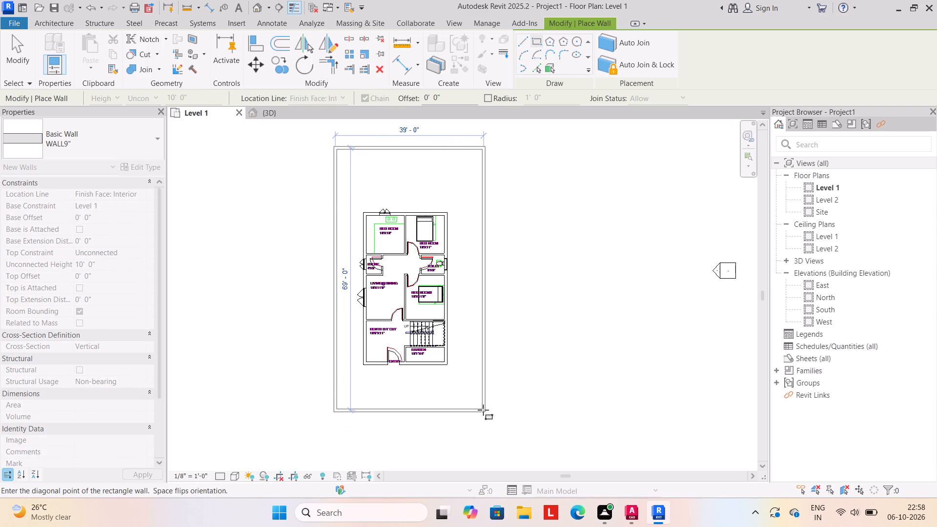
{"action": "key", "text": "Escape"}
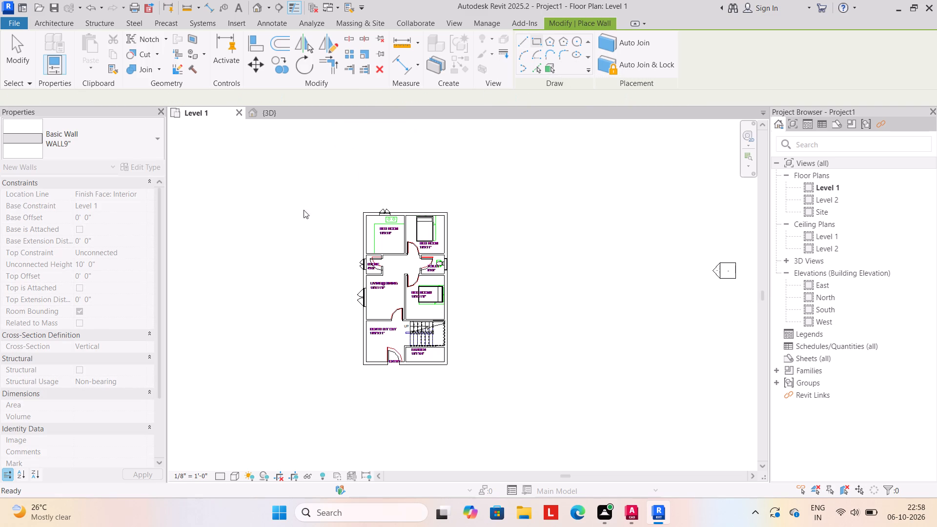
{"action": "left_click", "coordinate": [330, 170]}
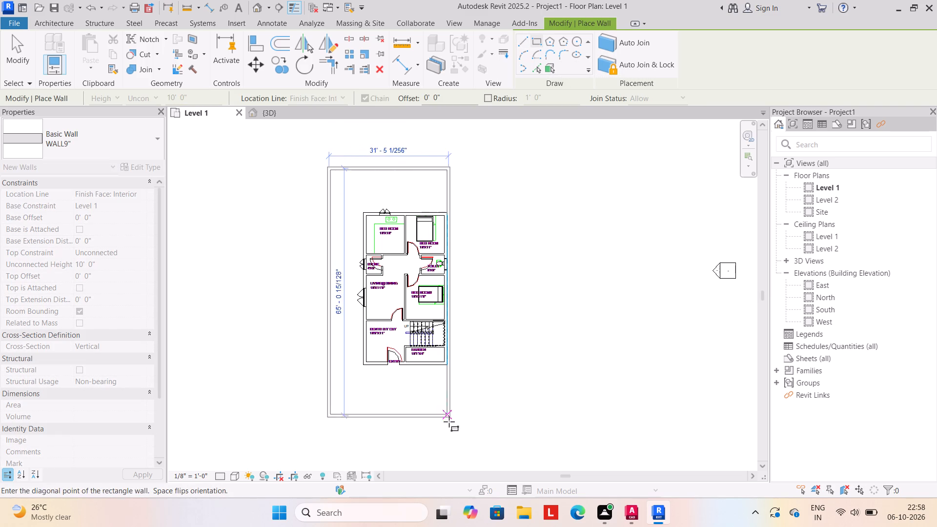
{"action": "left_click", "coordinate": [472, 434]}
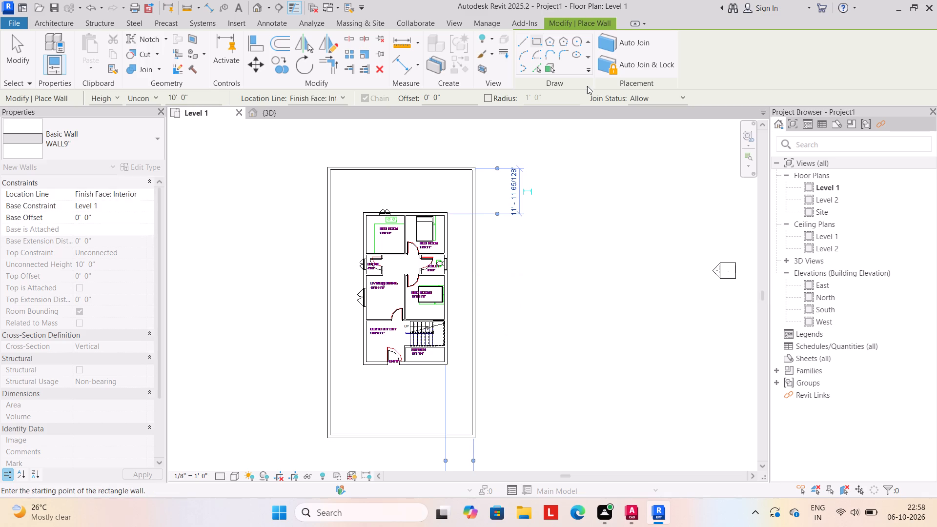
{"action": "left_click", "coordinate": [10, 49]}
{"action": "key", "text": "Escape"}
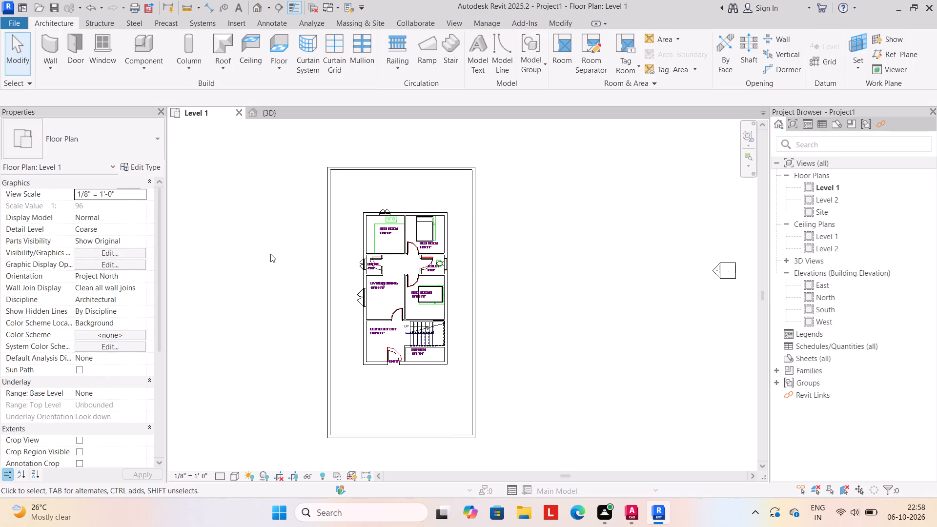
{"action": "scroll", "coordinate": [270, 254], "scroll_direction": "down", "scroll_amount": 1}
{"action": "middle_click_drag", "start_coordinate": [270, 254], "coordinate": [253, 239]}
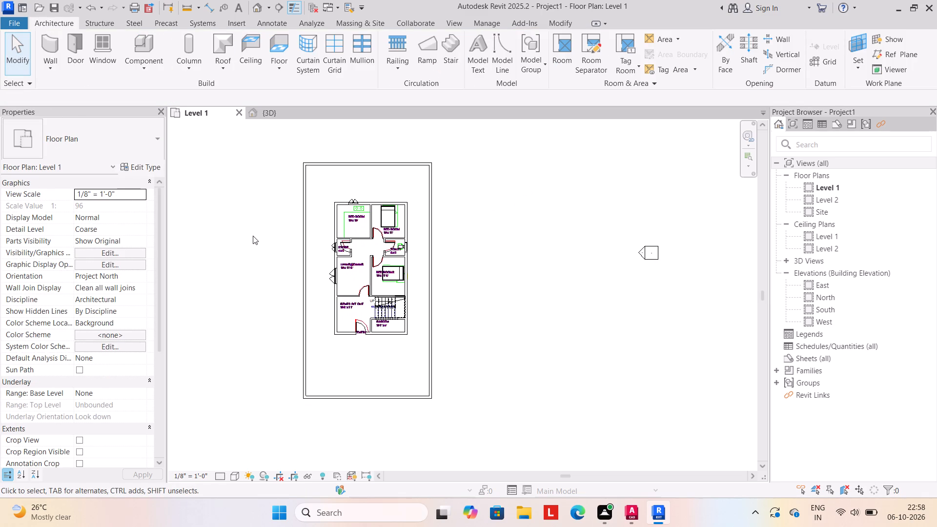
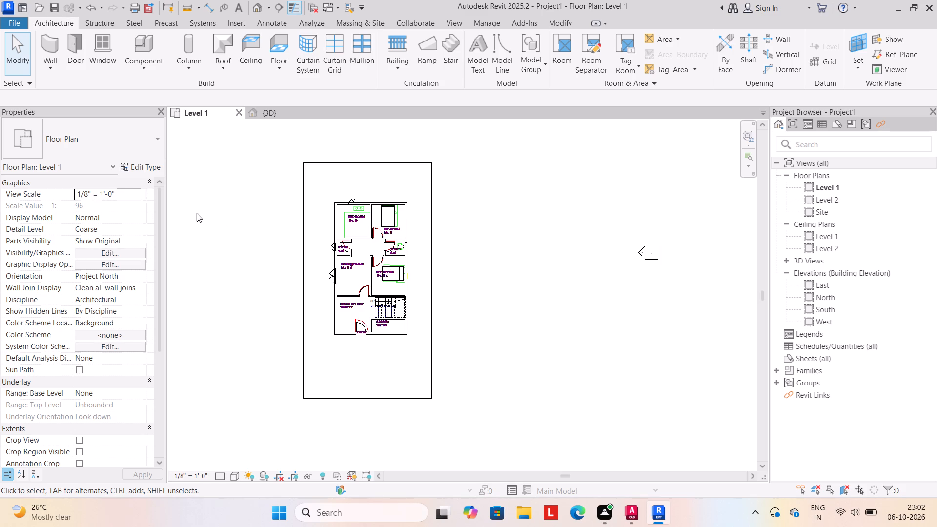
In the 3D view, set the unconnected height of all four boundary walls around the house to 5'.
{"action": "left_click", "coordinate": [274, 109]}
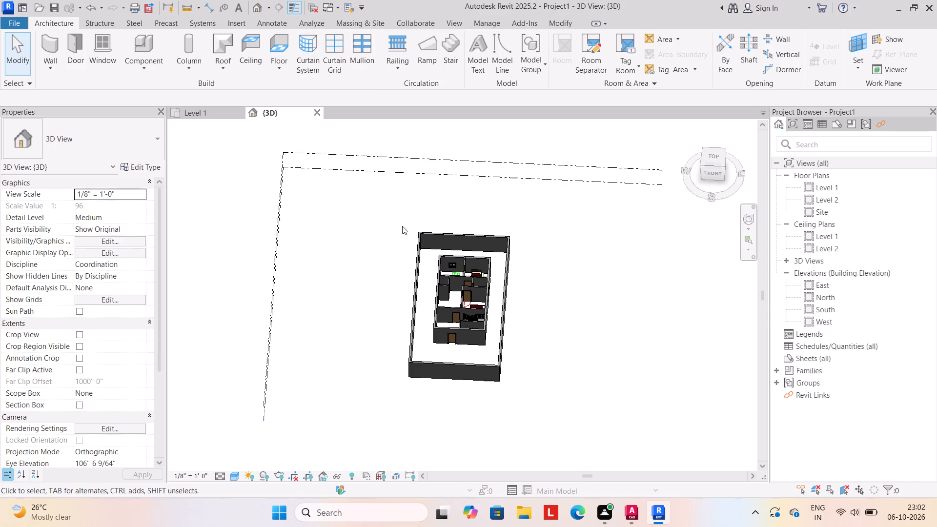
{"action": "left_click", "coordinate": [454, 364]}
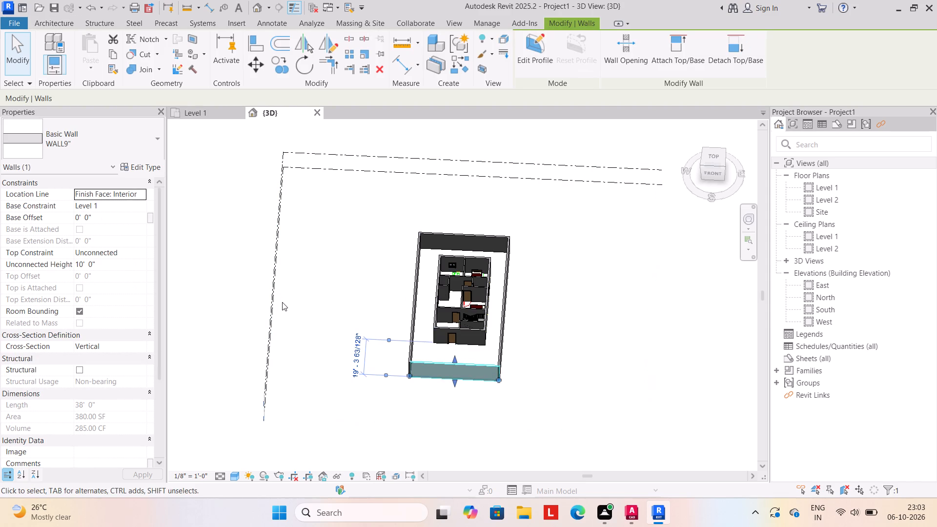
{"action": "left_click", "coordinate": [415, 300], "text": "shift"}
{"action": "left_click", "coordinate": [448, 239], "text": "shift"}
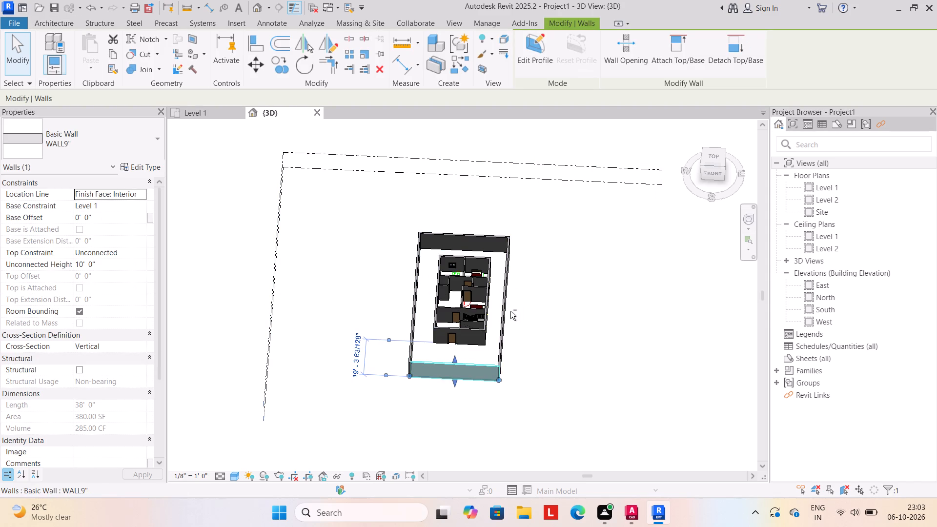
{"action": "left_click", "coordinate": [504, 316], "text": "shift"}
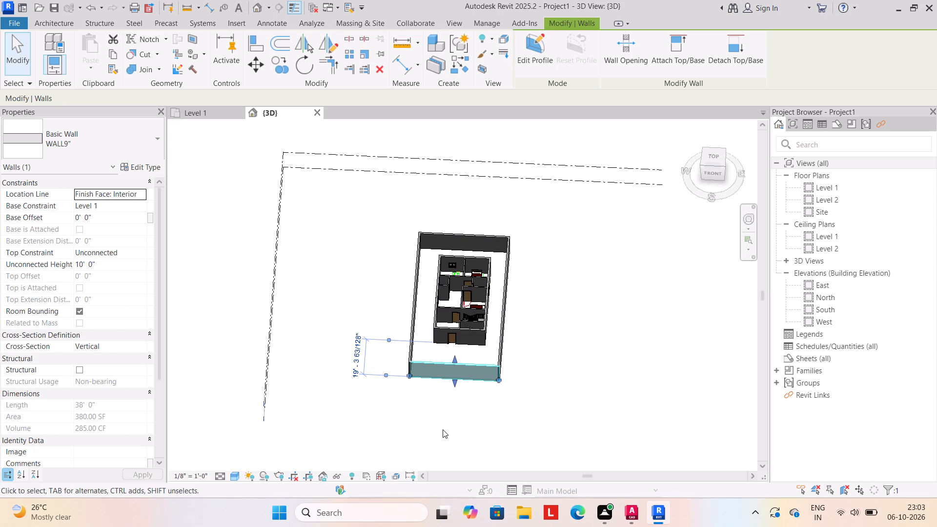
{"action": "middle_click_drag", "start_coordinate": [433, 430], "coordinate": [545, 289], "text": "shift"}
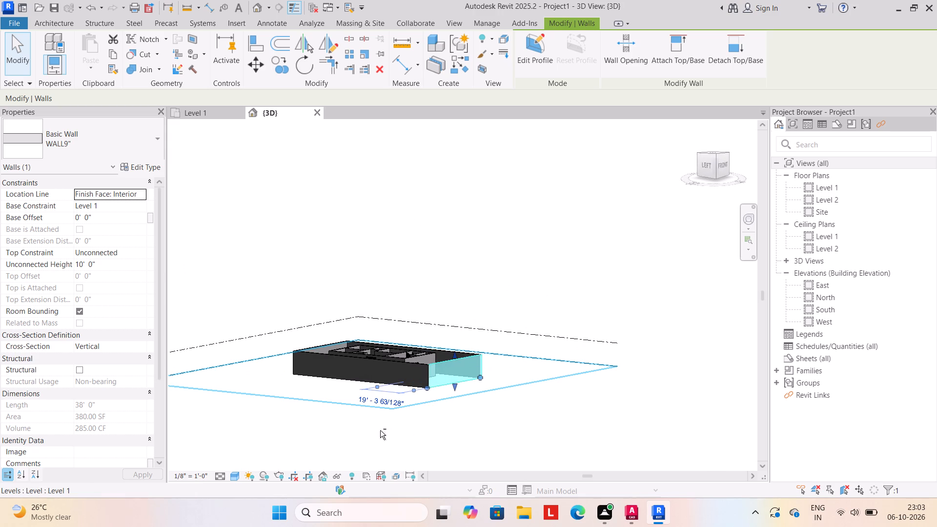
{"action": "left_click", "coordinate": [387, 363], "text": "shift"}
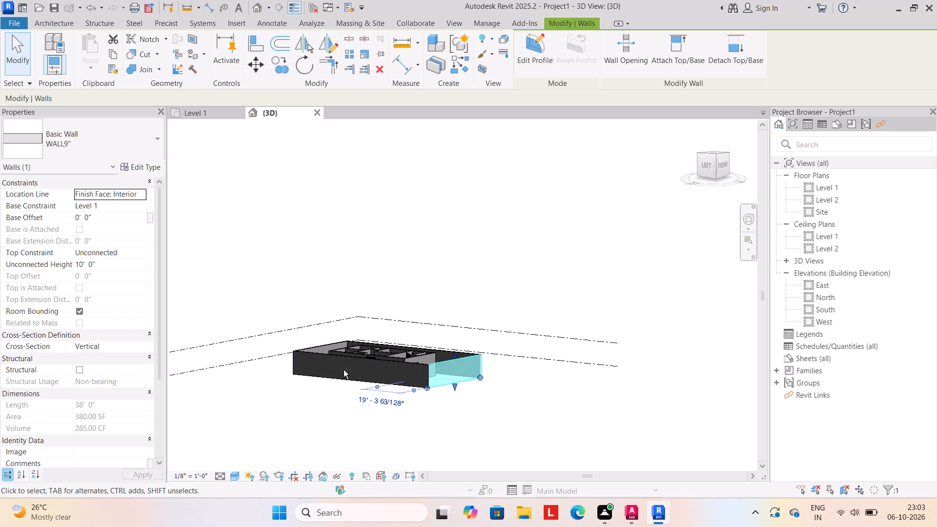
{"action": "left_click", "coordinate": [322, 377], "text": "shift"}
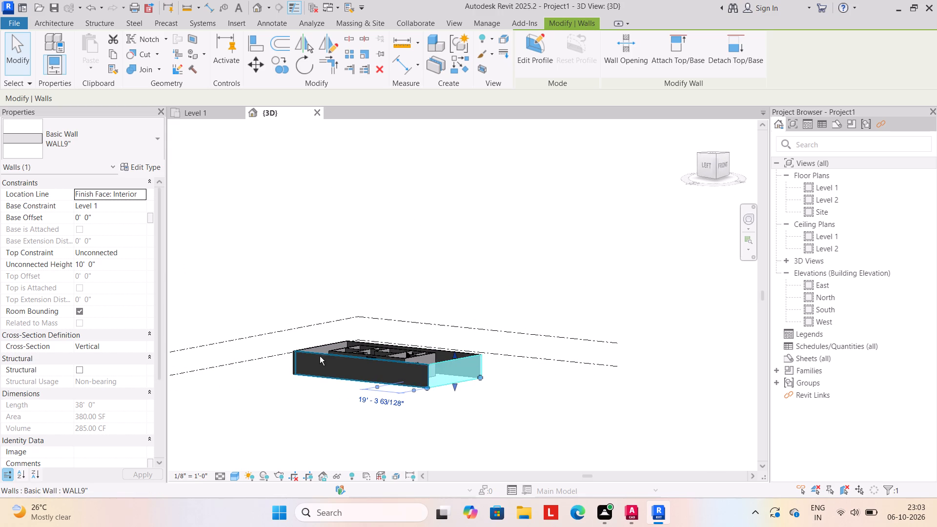
{"action": "left_click", "coordinate": [320, 356], "text": "shift"}
{"action": "middle_click_drag", "start_coordinate": [349, 413], "coordinate": [316, 487], "text": "shift"}
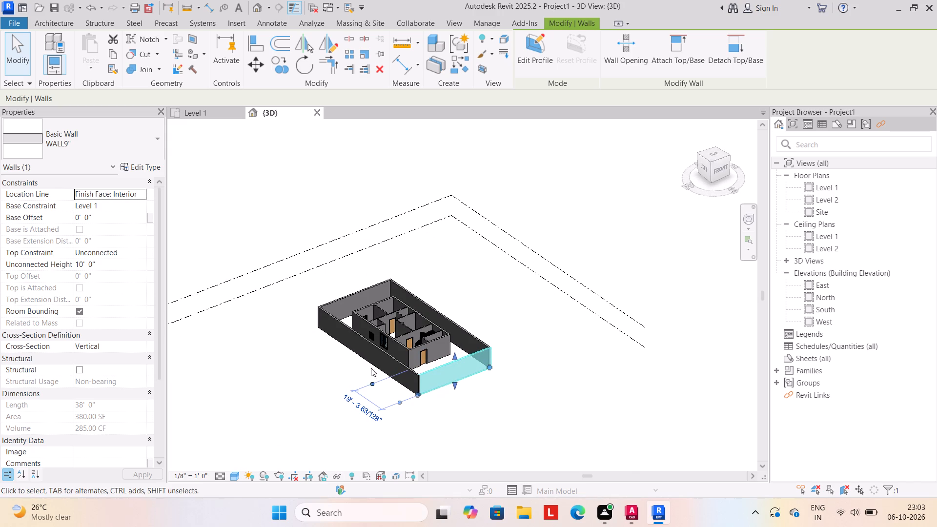
{"action": "left_click", "coordinate": [382, 352], "text": "shift"}
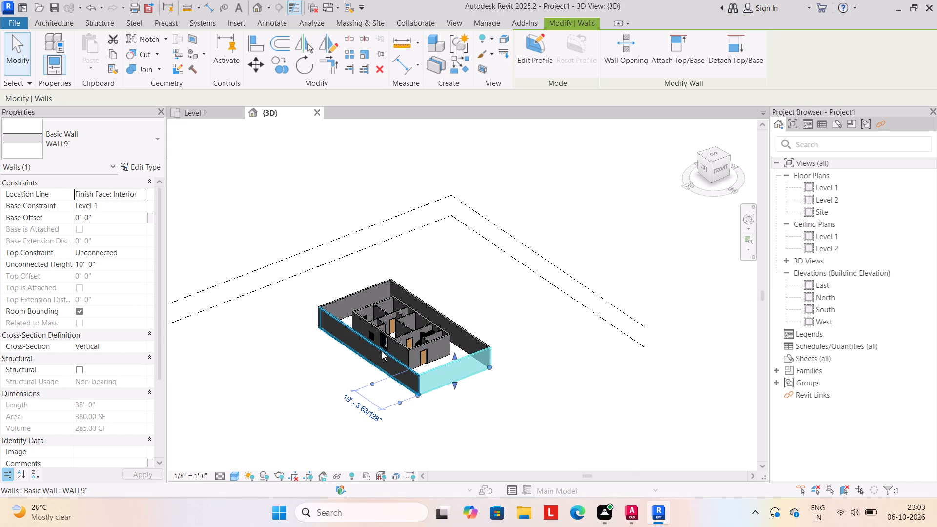
{"action": "left_click", "coordinate": [373, 348], "text": "ctrl"}
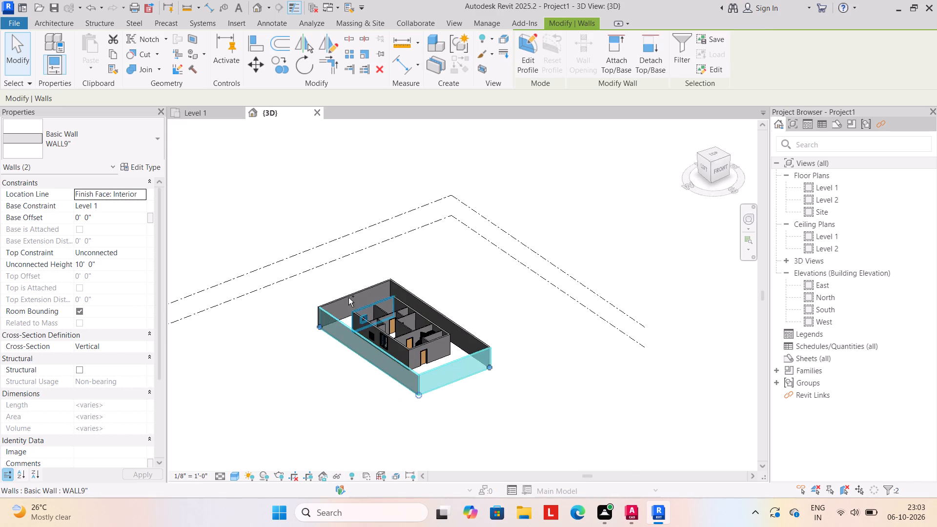
{"action": "left_click", "coordinate": [344, 294], "text": "ctrl"}
{"action": "left_click", "coordinate": [420, 295], "text": "ctrl"}
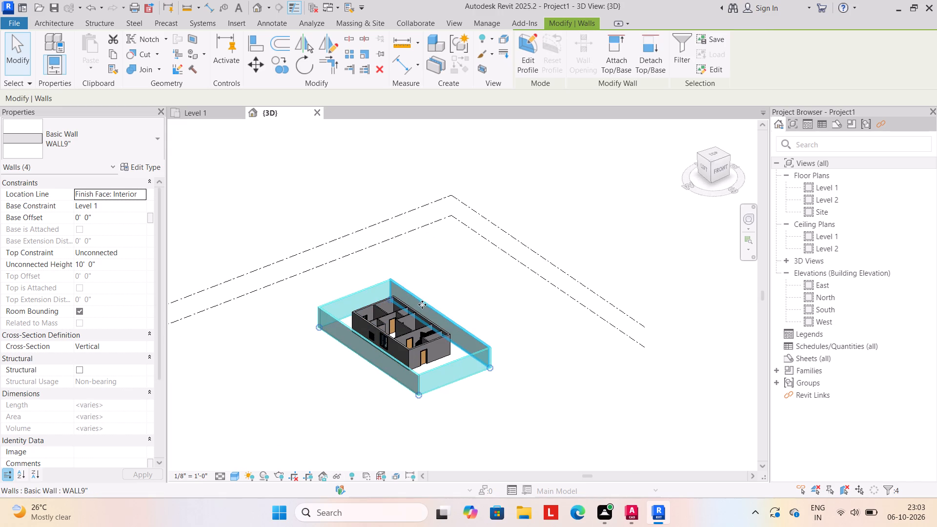
{"action": "left_click", "coordinate": [119, 265]}
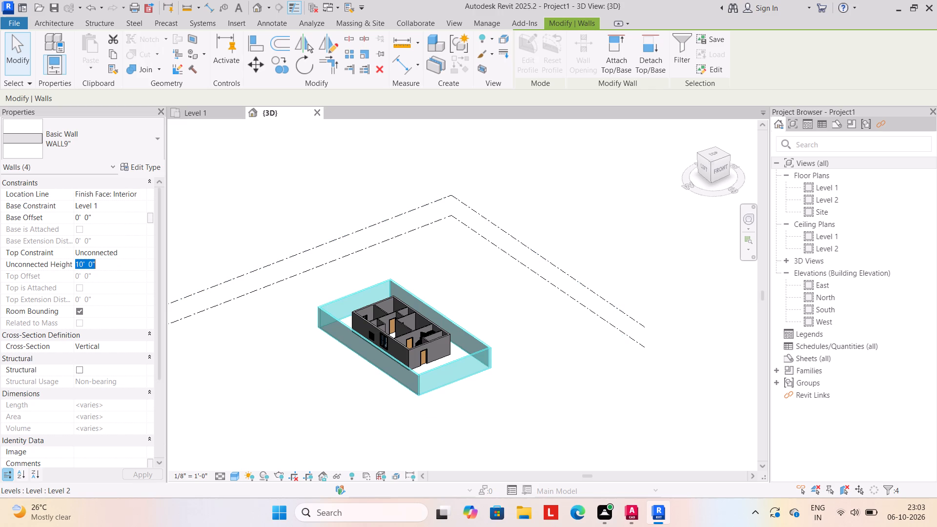
{"action": "type", "text": "5'"}
{"action": "key", "text": "Return"}
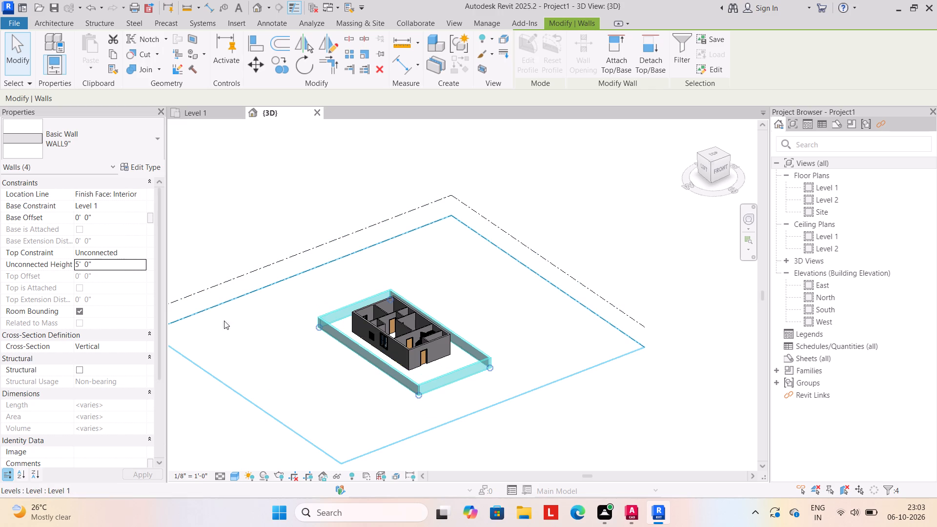
Set the unconnected height of the four selected boundary walls to 6' and clear the selection.
{"action": "left_click", "coordinate": [102, 266]}
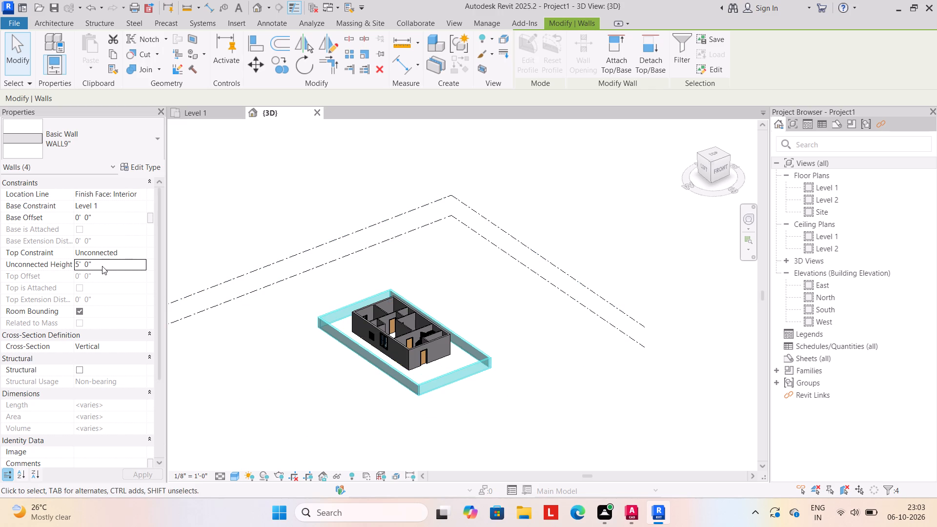
{"action": "type", "text": "6'"}
{"action": "key", "text": "Return"}
{"action": "left_click", "coordinate": [282, 394]}
Examine the boundary wall's height against the house from the front and from above in 3D.
{"action": "middle_click_drag", "start_coordinate": [458, 433], "coordinate": [412, 394], "text": "shift"}
{"action": "middle_click_drag", "start_coordinate": [457, 421], "coordinate": [442, 410], "text": "shift"}
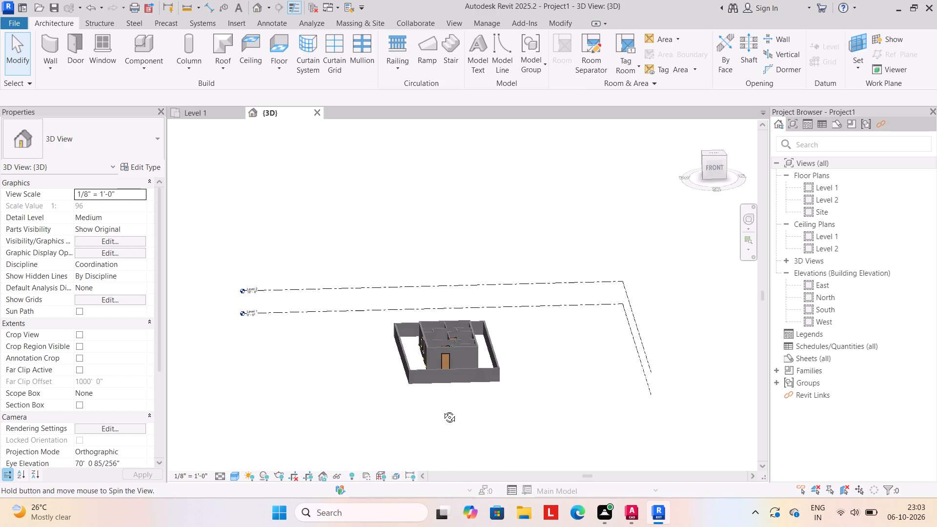
{"action": "middle_click_drag", "start_coordinate": [442, 410], "coordinate": [443, 408], "text": "shift"}
{"action": "scroll", "coordinate": [442, 407], "scroll_direction": "down", "scroll_amount": 1}
{"action": "middle_click_drag", "start_coordinate": [442, 407], "coordinate": [411, 408]}
{"action": "middle_click_drag", "start_coordinate": [431, 422], "coordinate": [421, 429], "text": "shift"}
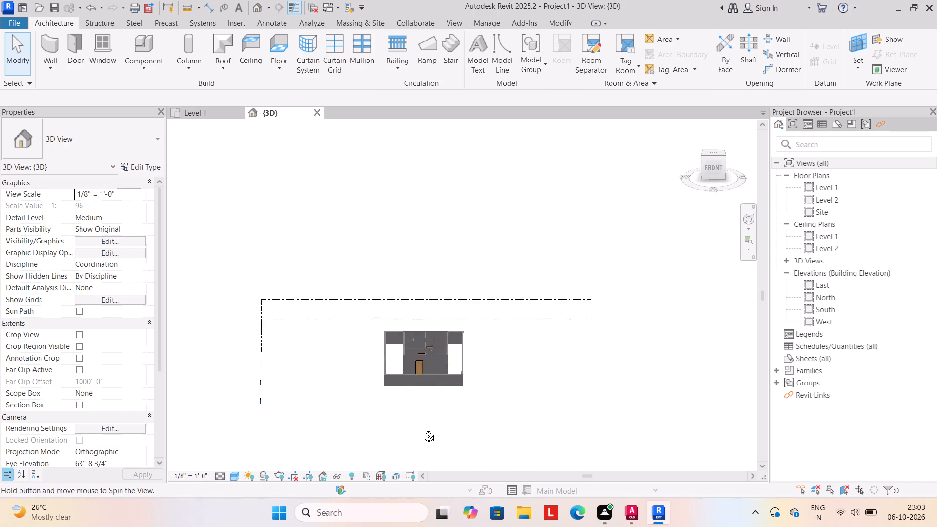
{"action": "middle_click_drag", "start_coordinate": [421, 429], "coordinate": [418, 447], "text": "shift"}
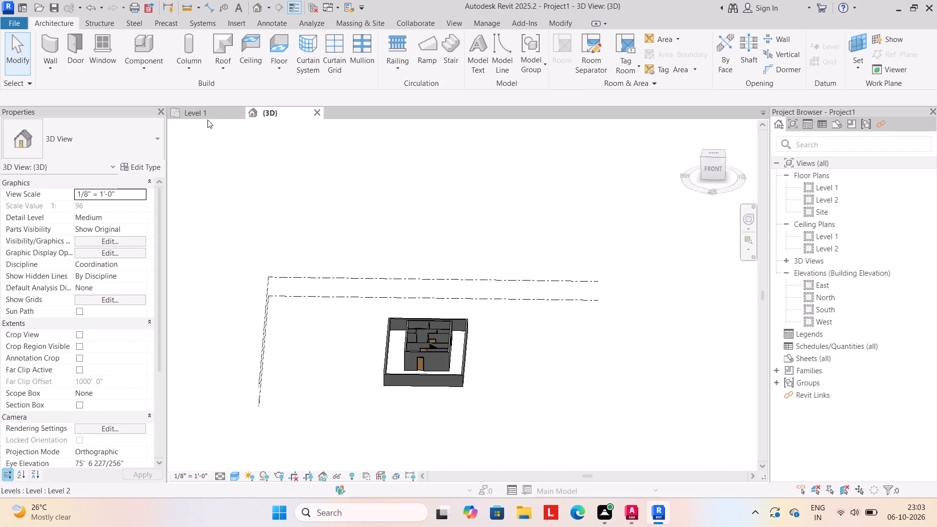
On Level 1, create a rectangular Generic - 12" architectural floor between opposite outer corners of the boundary wall.
{"action": "left_click", "coordinate": [207, 117]}
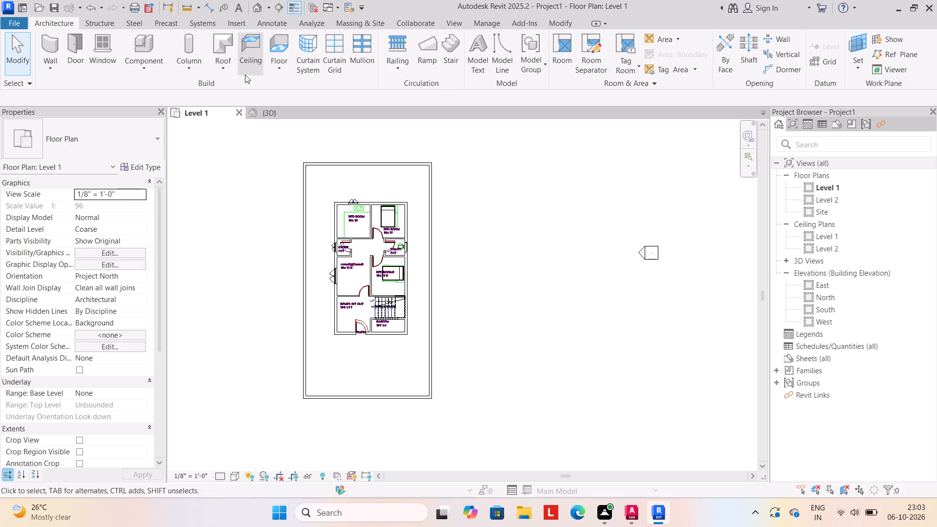
{"action": "left_click", "coordinate": [276, 70]}
{"action": "left_click", "coordinate": [290, 90]}
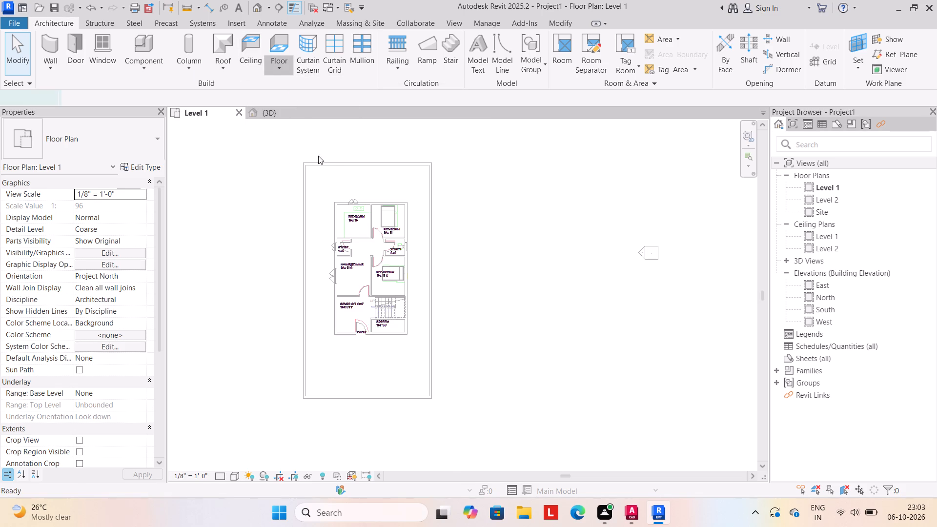
{"action": "left_click", "coordinate": [630, 41]}
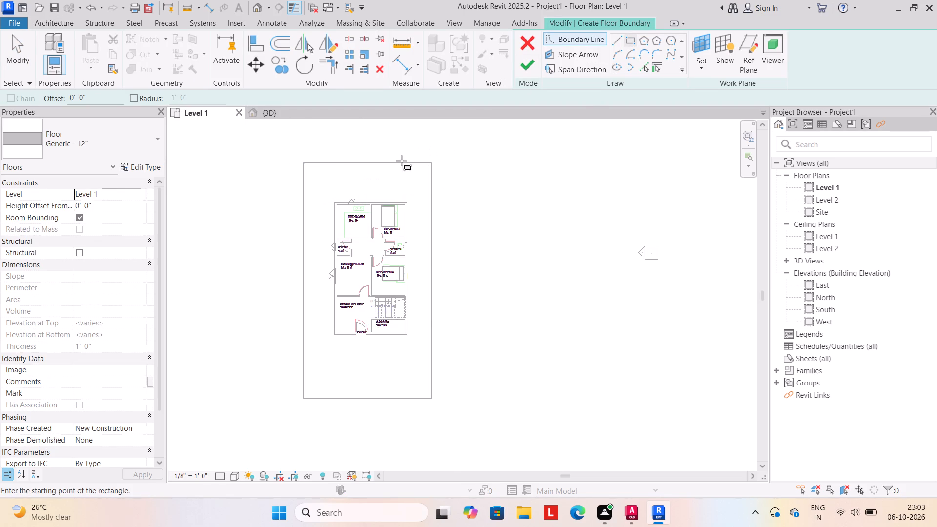
{"action": "middle_click_drag", "start_coordinate": [321, 176], "coordinate": [326, 160]}
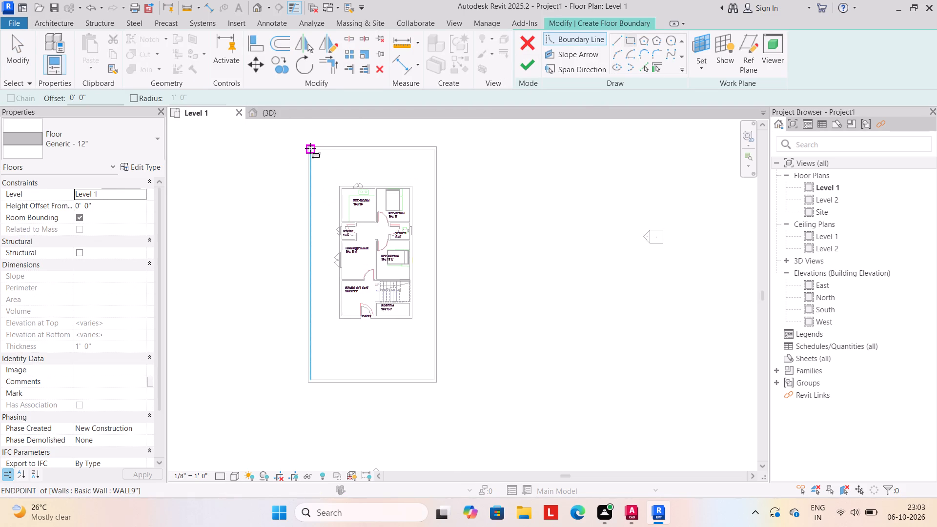
{"action": "scroll", "coordinate": [310, 148], "scroll_direction": "up", "scroll_amount": 2}
{"action": "scroll", "coordinate": [340, 172], "scroll_direction": "down", "scroll_amount": 1}
{"action": "middle_click_drag", "start_coordinate": [340, 172], "coordinate": [341, 158]}
{"action": "scroll", "coordinate": [356, 162], "scroll_direction": "up", "scroll_amount": 1}
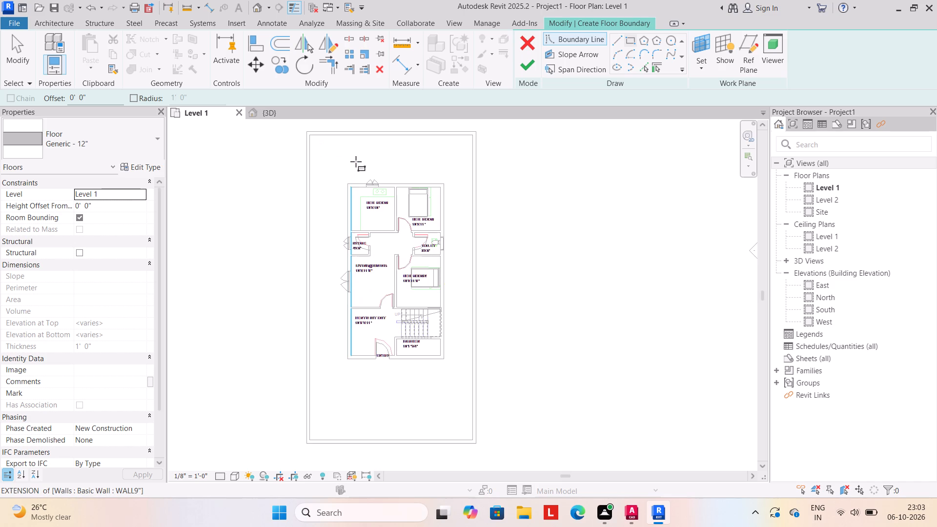
{"action": "left_click", "coordinate": [306, 132]}
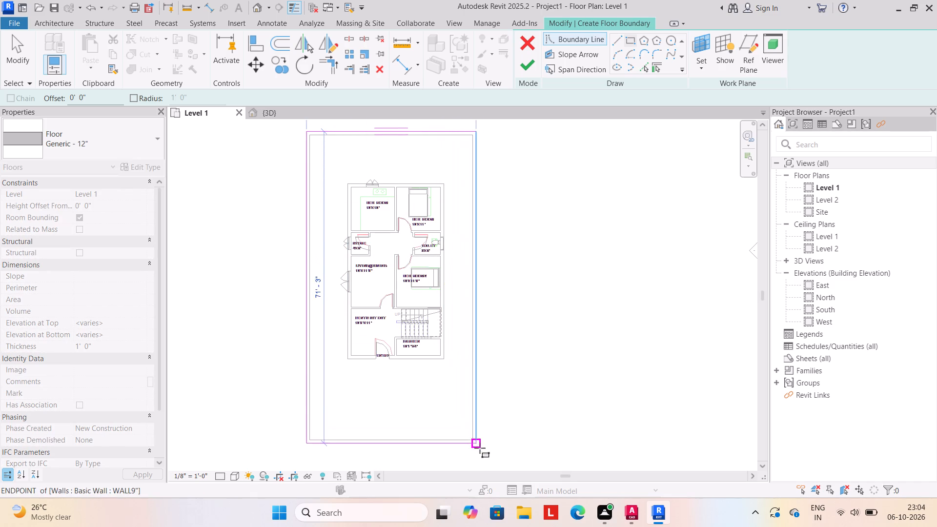
{"action": "scroll", "coordinate": [478, 442], "scroll_direction": "up", "scroll_amount": 4}
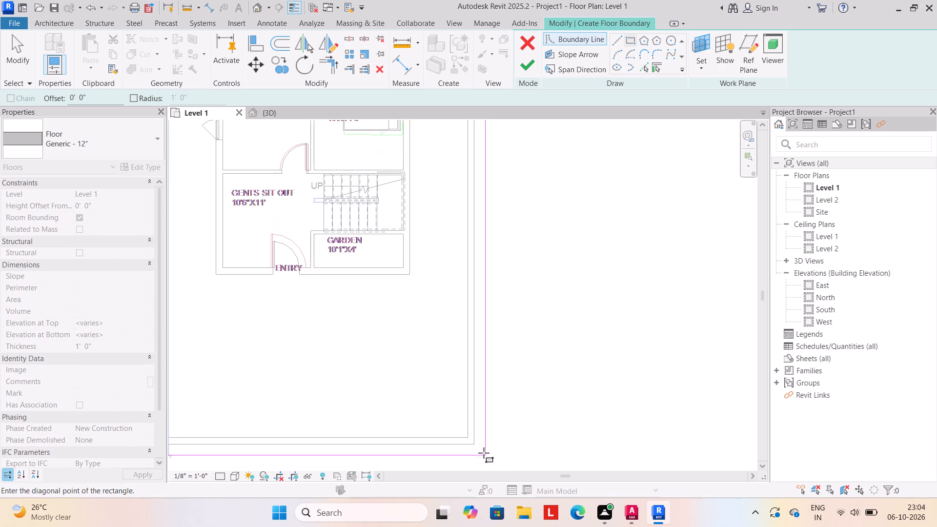
{"action": "left_click", "coordinate": [479, 445]}
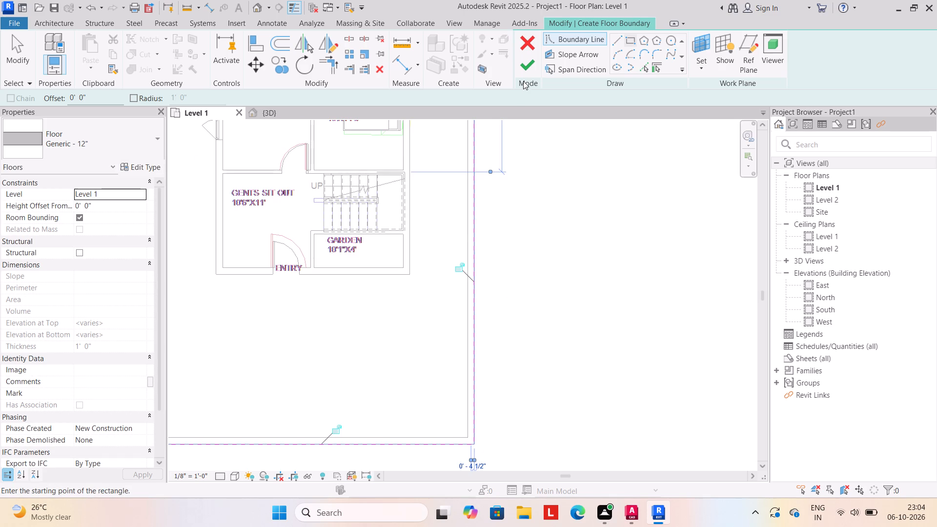
{"action": "left_click", "coordinate": [527, 66]}
{"action": "left_click", "coordinate": [547, 304]}
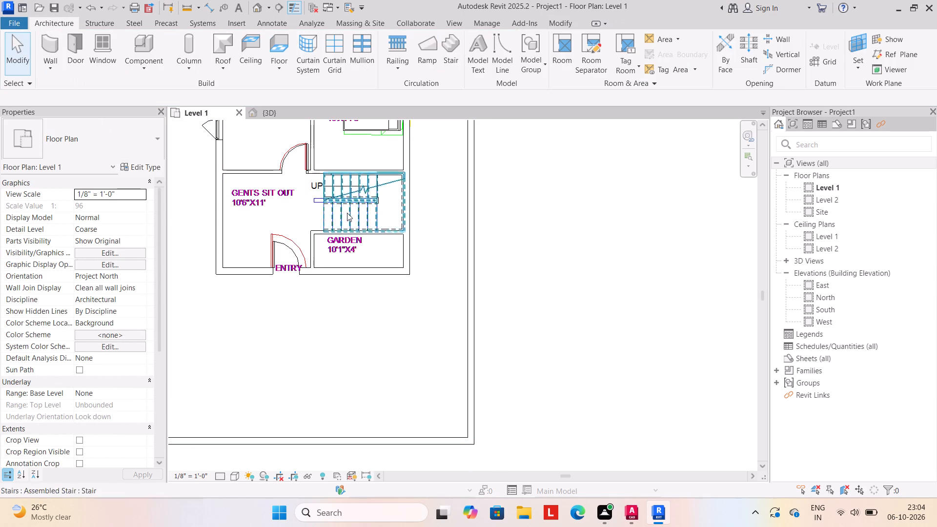
Set the structure layer thickness of the new floor's Generic - 12" type to 6", working from the 3D view.
{"action": "left_click", "coordinate": [274, 112]}
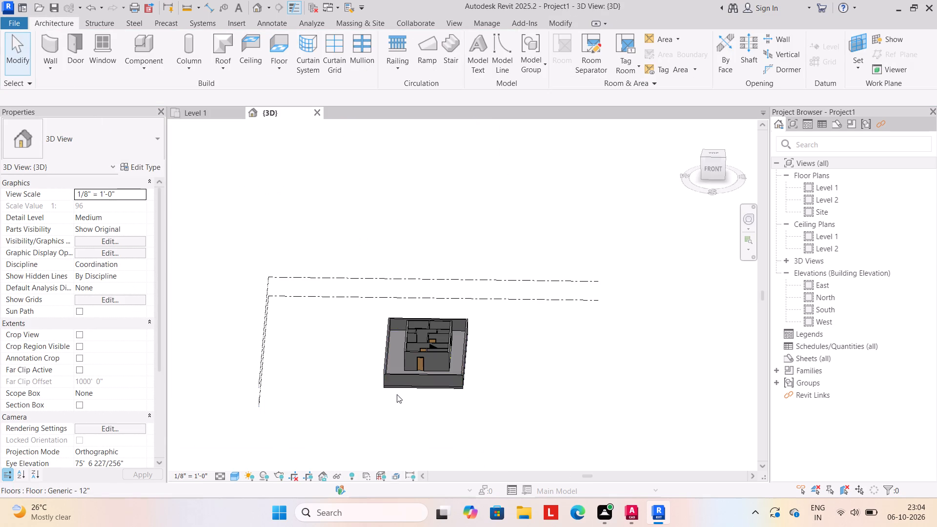
{"action": "middle_click_drag", "start_coordinate": [395, 395], "coordinate": [423, 369], "text": "shift"}
{"action": "scroll", "coordinate": [393, 404], "scroll_direction": "up", "scroll_amount": 1, "text": "shift"}
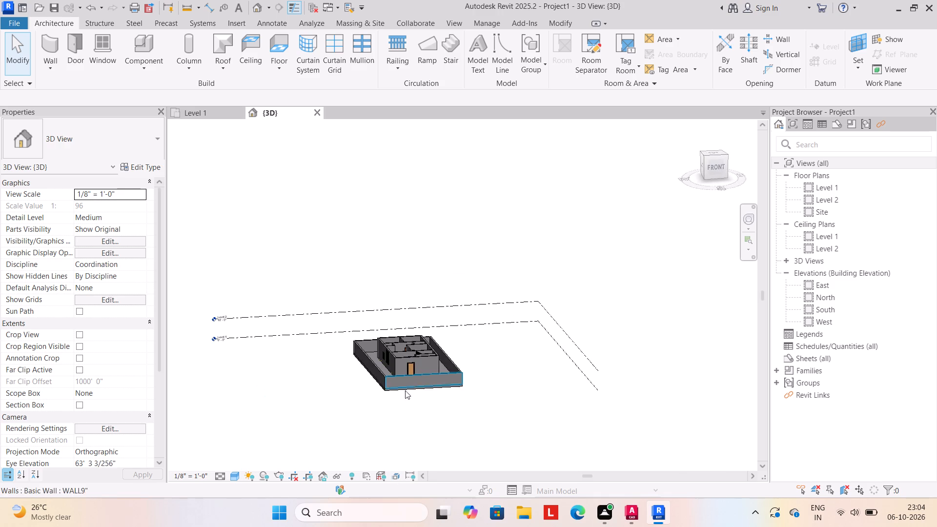
{"action": "left_click", "coordinate": [406, 392]}
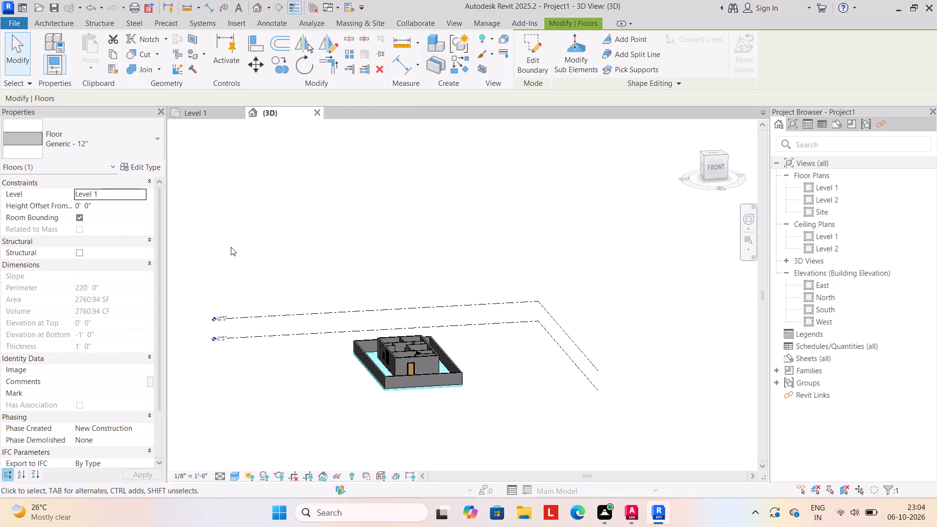
{"action": "left_click", "coordinate": [156, 167]}
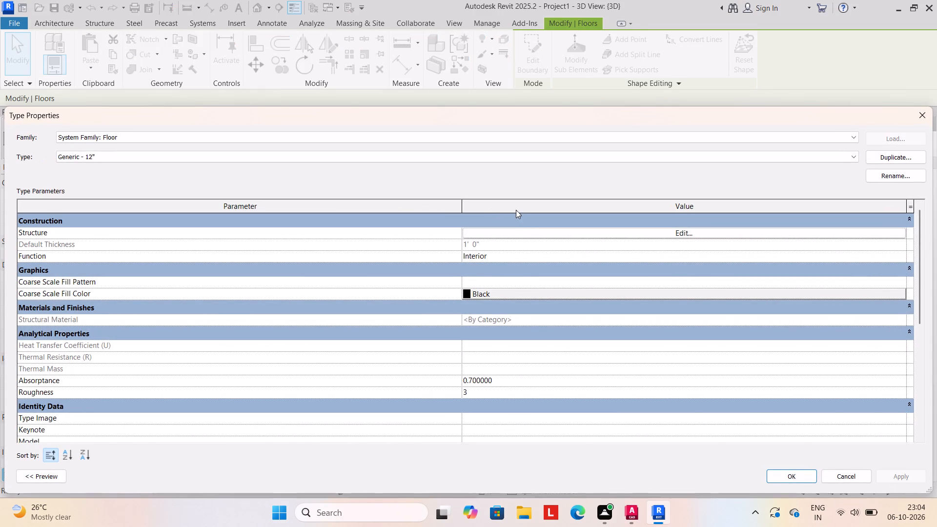
{"action": "left_click", "coordinate": [532, 230]}
{"action": "left_click", "coordinate": [435, 226]}
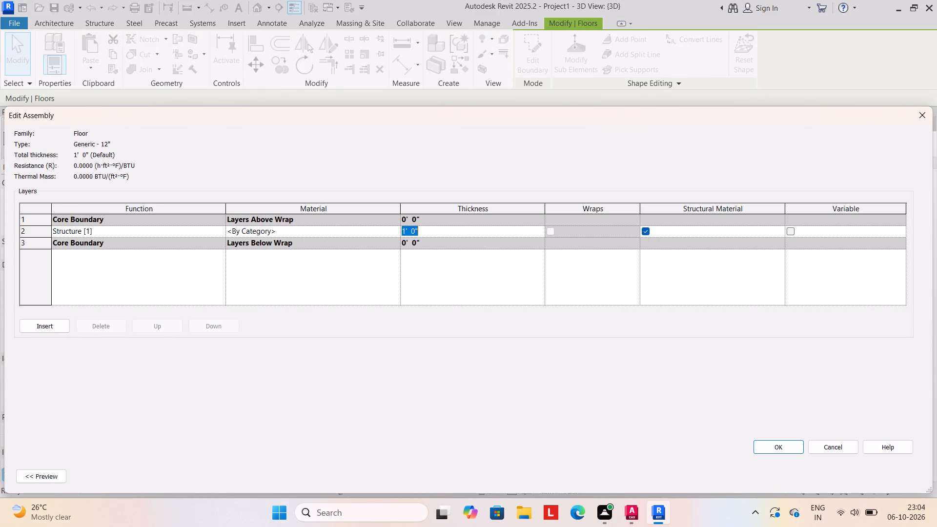
{"action": "type", "text": "6\""}
{"action": "key", "text": "Return"}
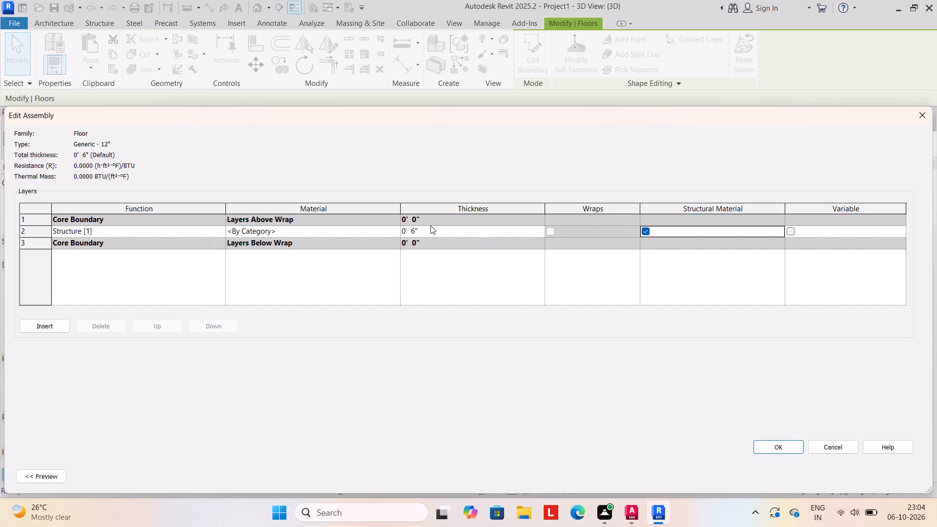
{"action": "left_click", "coordinate": [769, 447]}
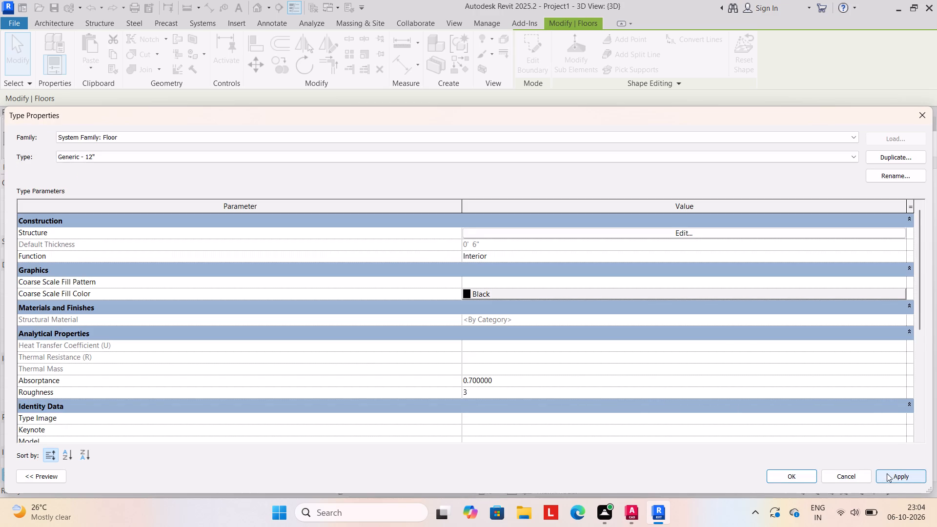
{"action": "left_click", "coordinate": [887, 473]}
{"action": "left_click", "coordinate": [799, 477]}
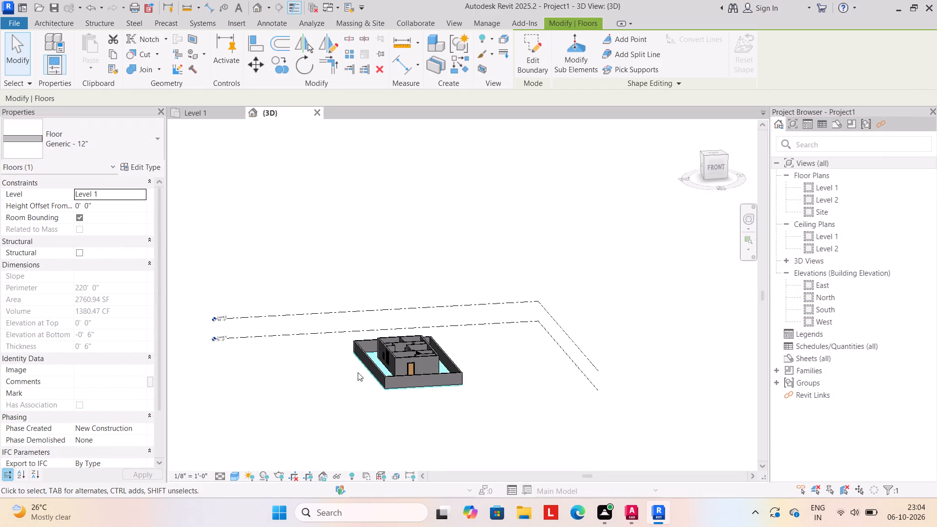
Clear the floor selection and examine the house, boundary wall and site floor in 3D and on the Level 1 plan.
{"action": "key", "text": "Escape"}
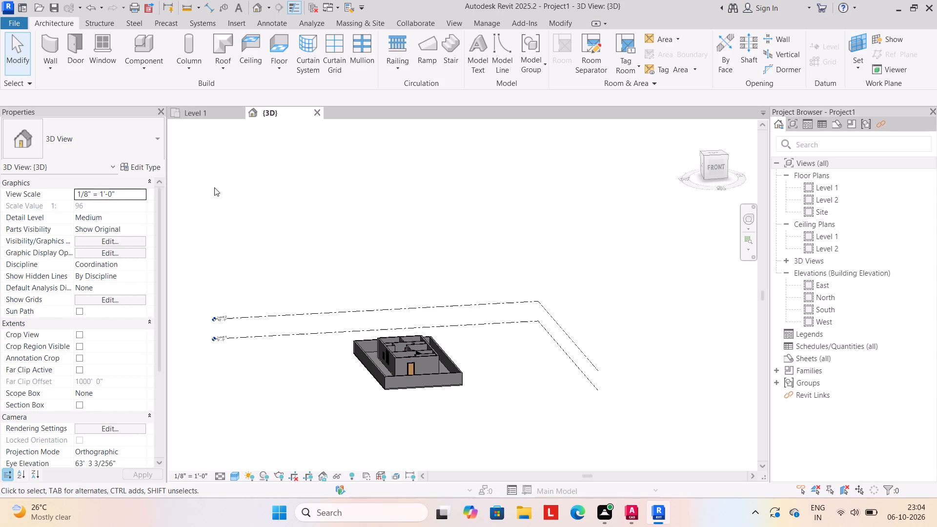
{"action": "middle_click_drag", "start_coordinate": [384, 406], "coordinate": [351, 346]}
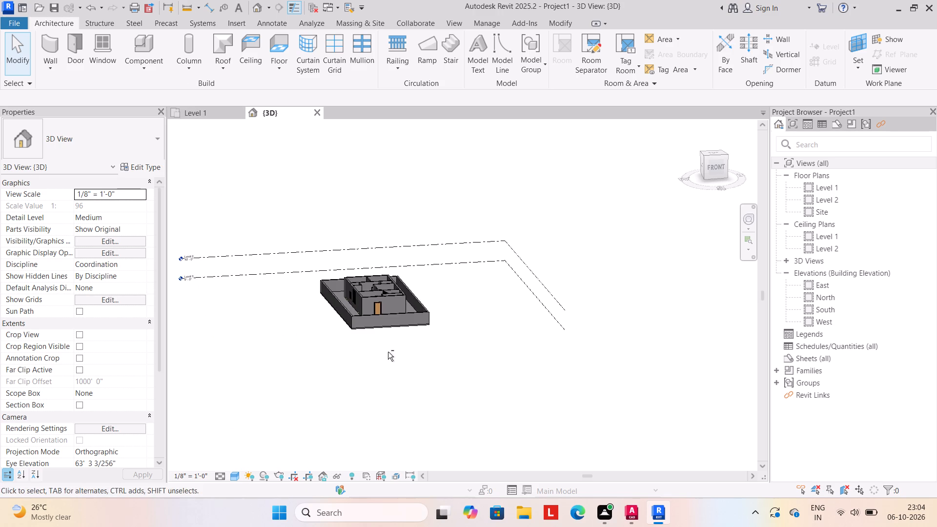
{"action": "middle_click_drag", "start_coordinate": [387, 355], "coordinate": [366, 341], "text": "shift"}
{"action": "scroll", "coordinate": [366, 341], "scroll_direction": "up", "scroll_amount": 1, "text": "shift"}
{"action": "middle_click_drag", "start_coordinate": [366, 338], "coordinate": [364, 365]}
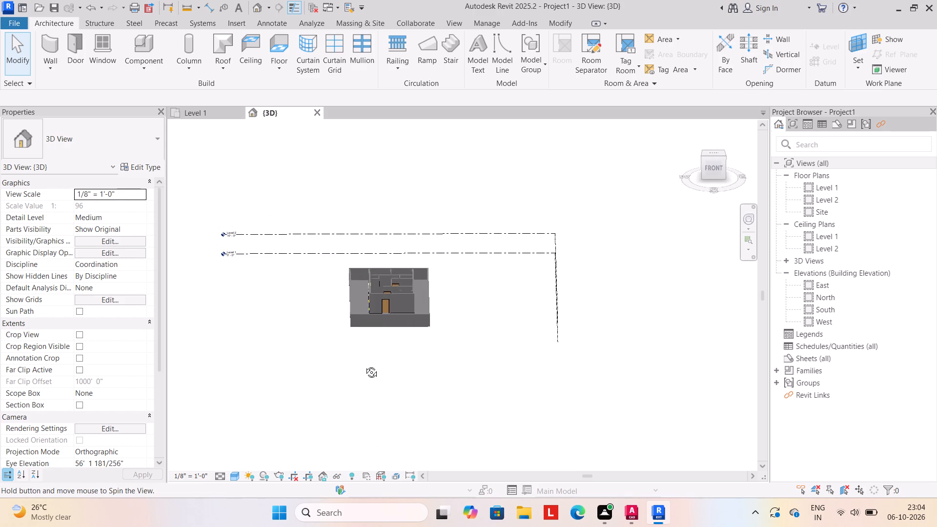
{"action": "middle_click_drag", "start_coordinate": [364, 365], "coordinate": [362, 349]}
{"action": "middle_click_drag", "start_coordinate": [376, 359], "coordinate": [376, 464], "text": "shift"}
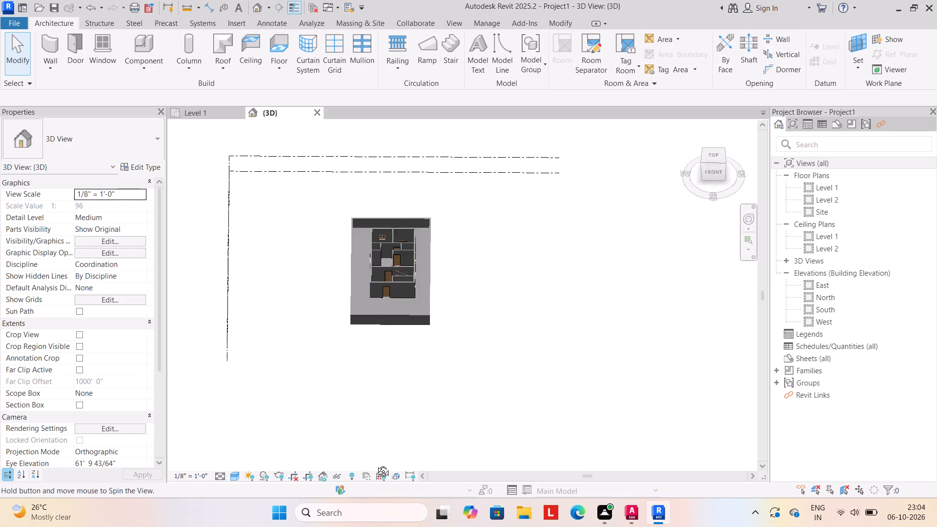
{"action": "middle_click_drag", "start_coordinate": [376, 464], "coordinate": [377, 375], "text": "shift"}
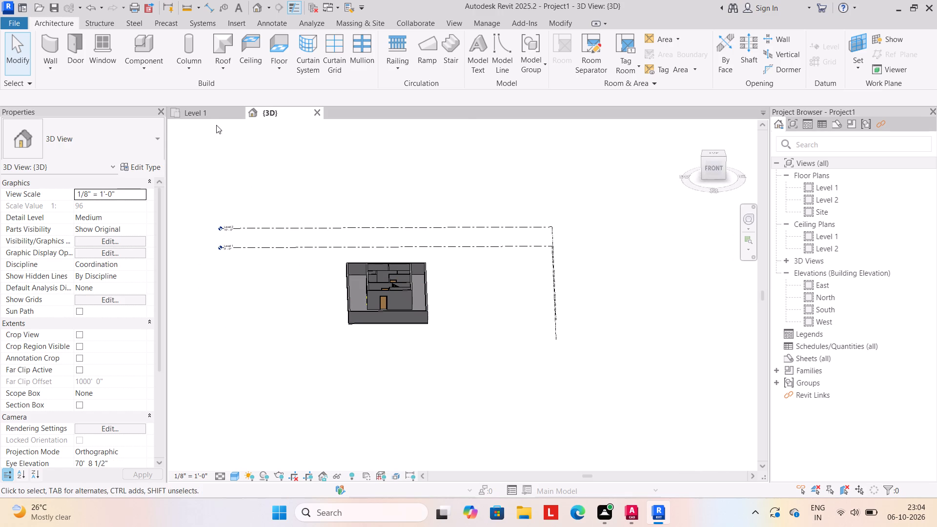
{"action": "left_click", "coordinate": [211, 118]}
{"action": "scroll", "coordinate": [242, 237], "scroll_direction": "down", "scroll_amount": 2}
{"action": "middle_click_drag", "start_coordinate": [244, 237], "coordinate": [306, 277]}
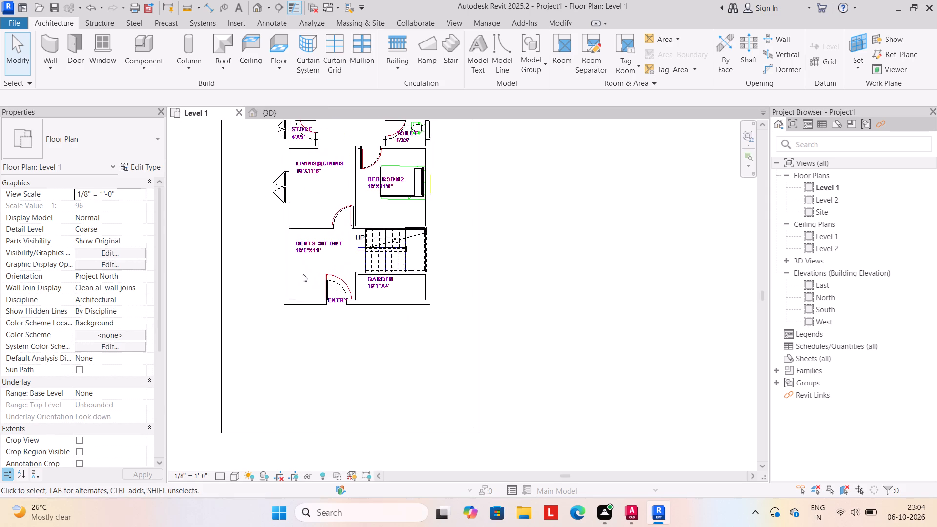
{"action": "scroll", "coordinate": [301, 274], "scroll_direction": "down", "scroll_amount": 2}
{"action": "left_click", "coordinate": [273, 114]}
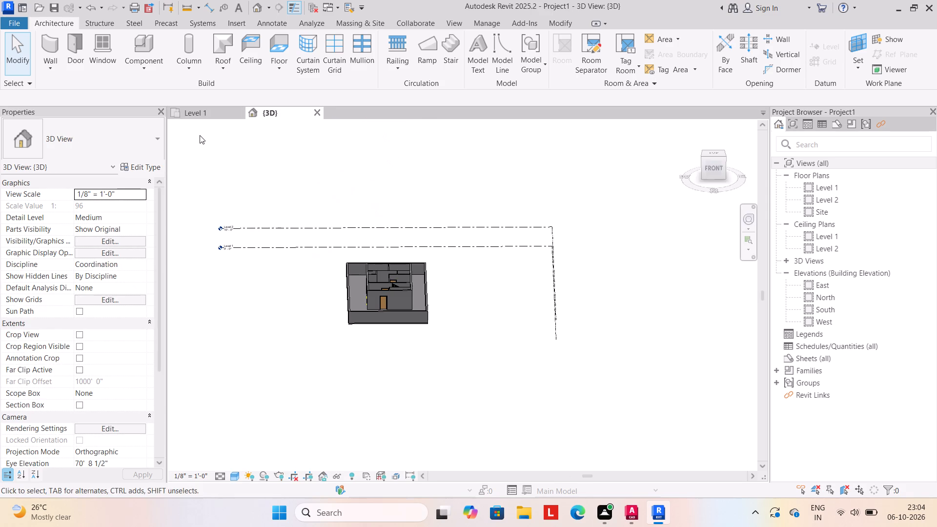
{"action": "left_click", "coordinate": [196, 119]}
{"action": "scroll", "coordinate": [243, 238], "scroll_direction": "down", "scroll_amount": 2}
{"action": "middle_click_drag", "start_coordinate": [243, 234], "coordinate": [285, 255]}
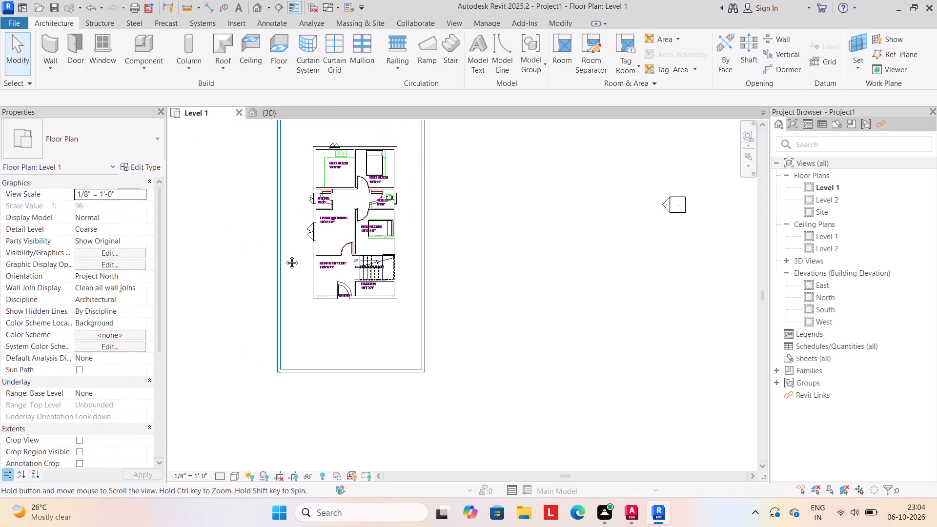
{"action": "middle_click_drag", "start_coordinate": [285, 255], "coordinate": [300, 266]}
{"action": "left_click", "coordinate": [271, 113]}
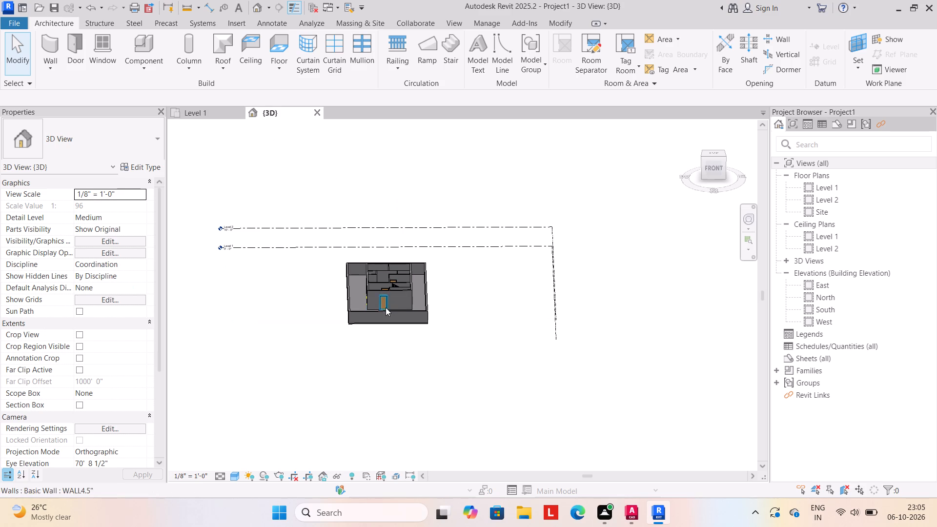
{"action": "middle_click_drag", "start_coordinate": [384, 306], "coordinate": [334, 312]}
{"action": "scroll", "coordinate": [325, 308], "scroll_direction": "up", "scroll_amount": 2}
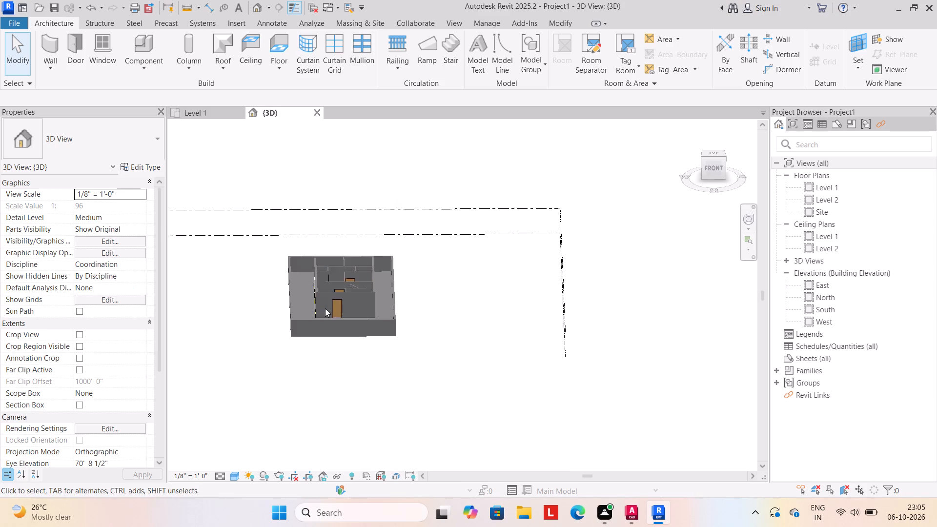
{"action": "scroll", "coordinate": [325, 308], "scroll_direction": "up", "scroll_amount": 2}
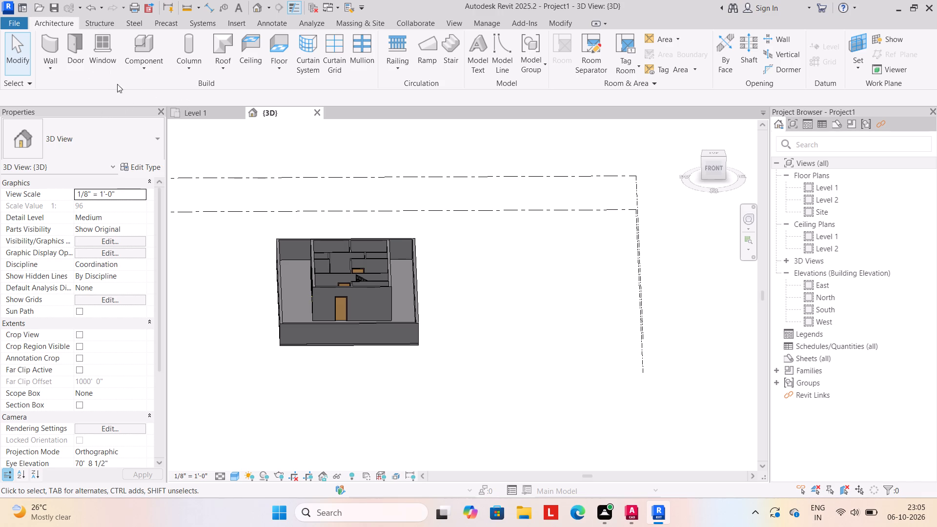
{"action": "left_click", "coordinate": [203, 110]}
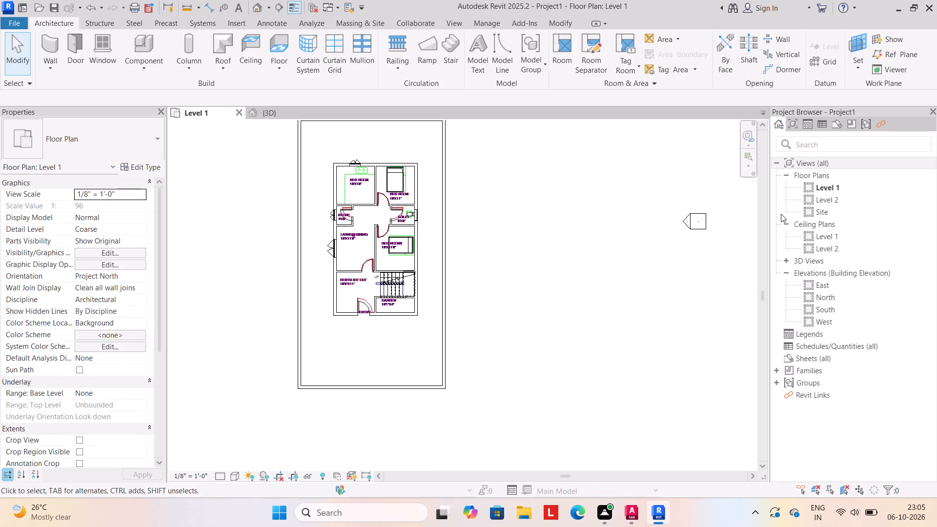
On Level 2, create a Generic - 12" footprint roof without slope, as a rectangle between opposite house corners with a 2' outward offset.
{"action": "double_click", "coordinate": [823, 203]}
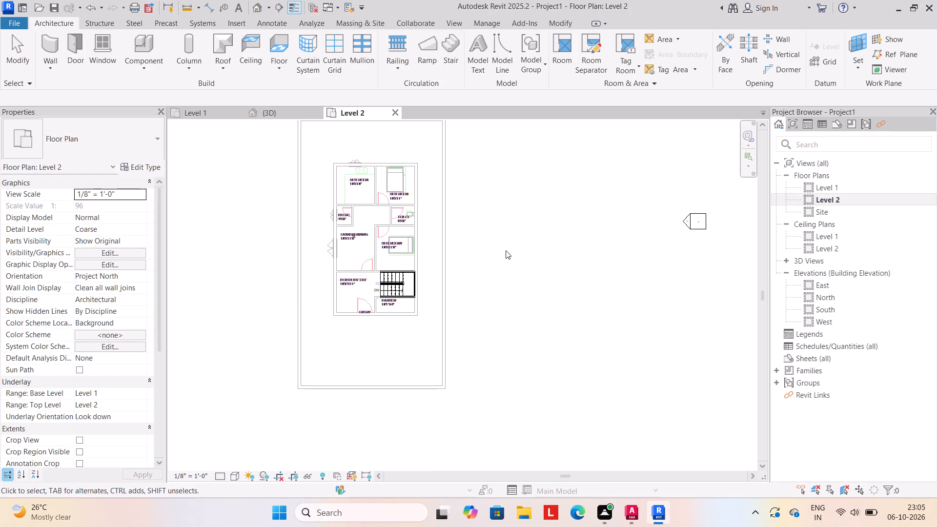
{"action": "middle_click_drag", "start_coordinate": [349, 244], "coordinate": [409, 252]}
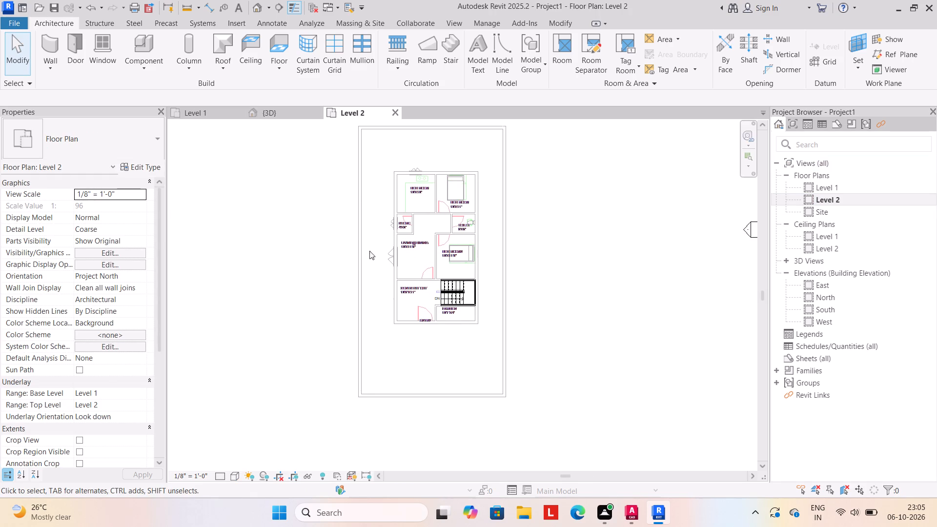
{"action": "left_click", "coordinate": [260, 229]}
{"action": "scroll", "coordinate": [306, 240], "scroll_direction": "down", "scroll_amount": 1}
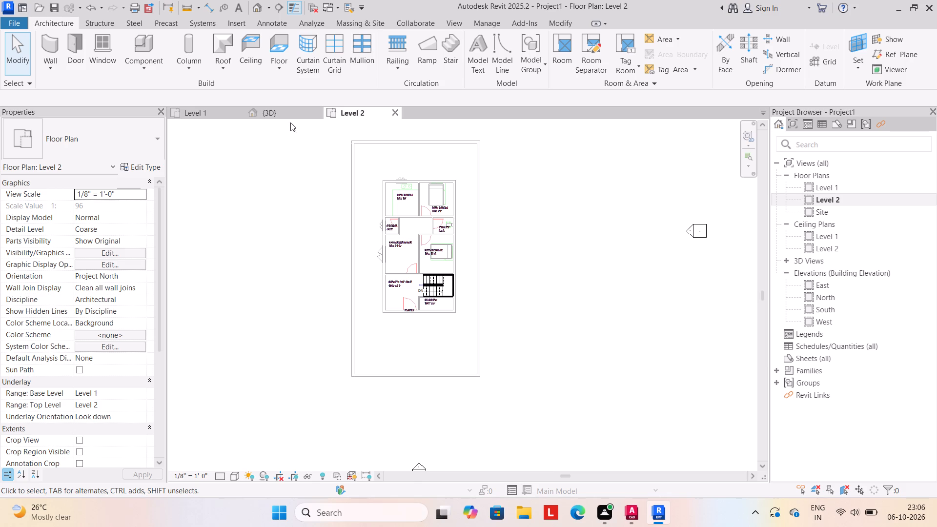
{"action": "left_click", "coordinate": [282, 111]}
{"action": "left_click", "coordinate": [204, 111]}
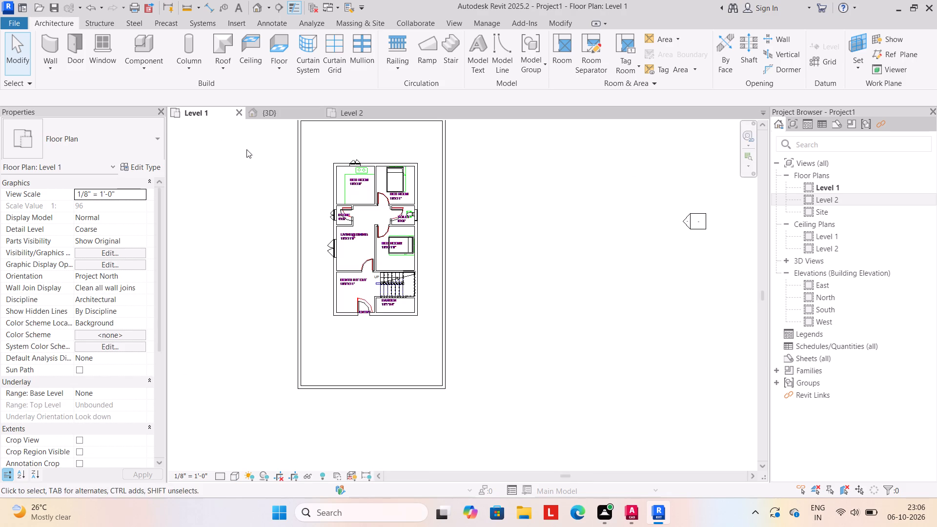
{"action": "left_click", "coordinate": [371, 114]}
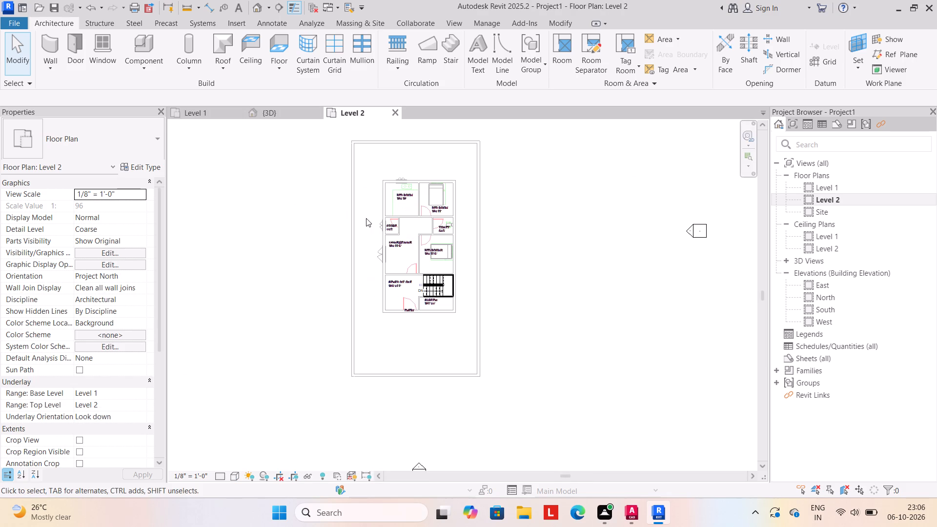
{"action": "middle_click_drag", "start_coordinate": [304, 225], "coordinate": [305, 256]}
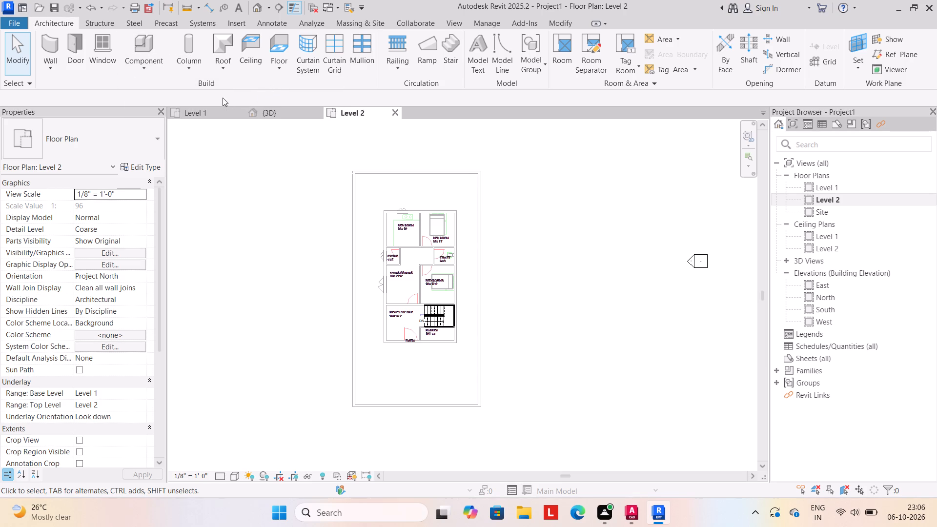
{"action": "left_click", "coordinate": [223, 74]}
{"action": "left_click", "coordinate": [239, 89]}
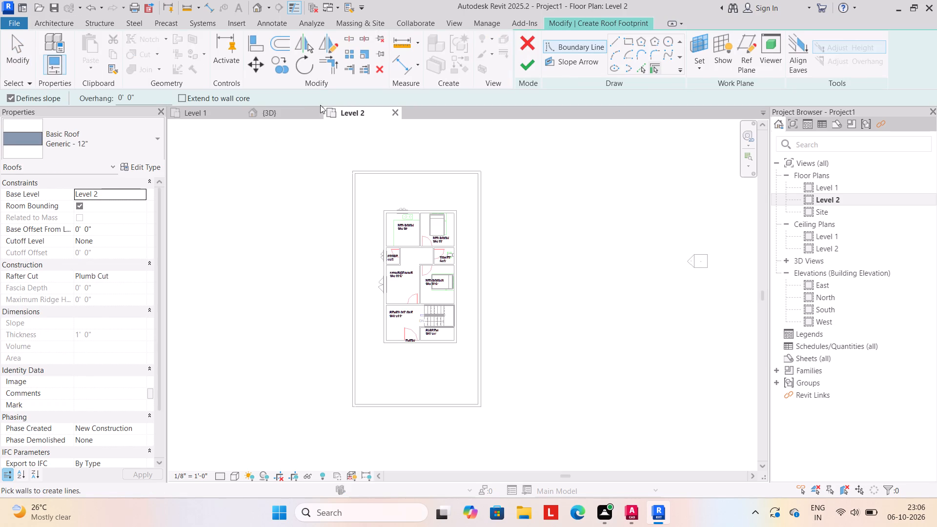
{"action": "left_click", "coordinate": [630, 38]}
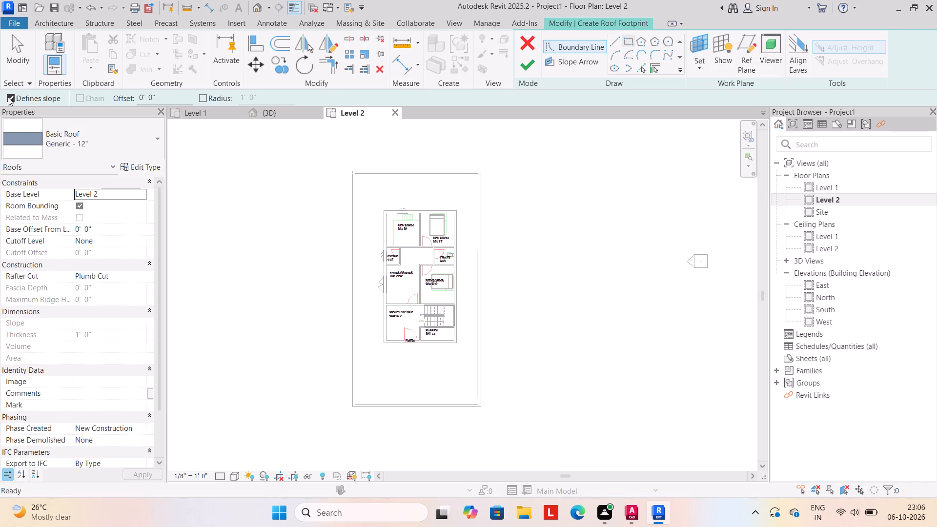
{"action": "left_click", "coordinate": [9, 97]}
{"action": "left_click", "coordinate": [162, 98]}
{"action": "key", "text": "BackSpace"}
{"action": "key", "text": "BackSpace"}
{"action": "key", "text": "BackSpace"}
{"action": "key", "text": "BackSpace"}
{"action": "key", "text": "BackSpace"}
{"action": "key", "text": "BackSpace"}
{"action": "key", "text": "BackSpace"}
{"action": "key", "text": "BackSpace"}
{"action": "key", "text": "BackSpace"}
{"action": "key", "text": "BackSpace"}
{"action": "key", "text": "BackSpace"}
{"action": "key", "text": "BackSpace"}
{"action": "key", "text": "BackSpace"}
{"action": "key", "text": "BackSpace"}
{"action": "key", "text": "BackSpace"}
{"action": "key", "text": "BackSpace"}
{"action": "type", "text": "2'"}
{"action": "key", "text": "Return"}
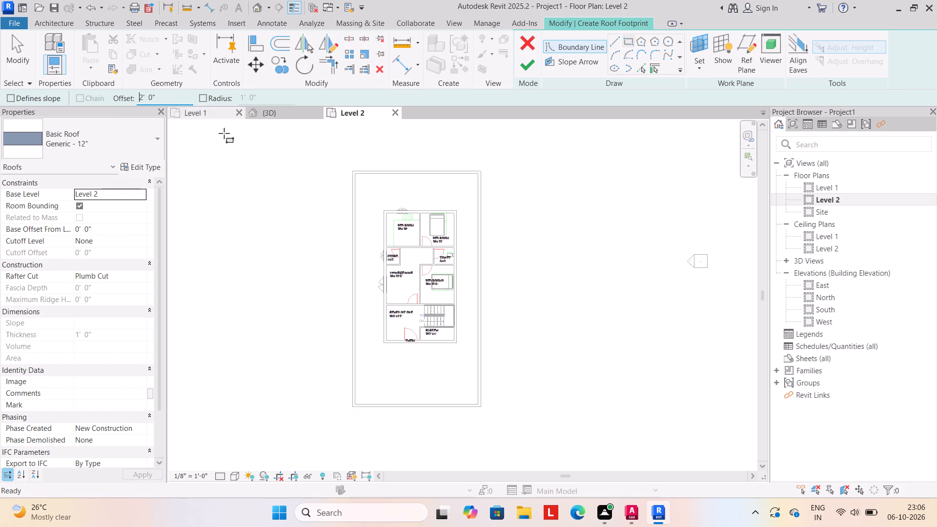
{"action": "middle_click_drag", "start_coordinate": [358, 204], "coordinate": [339, 186]}
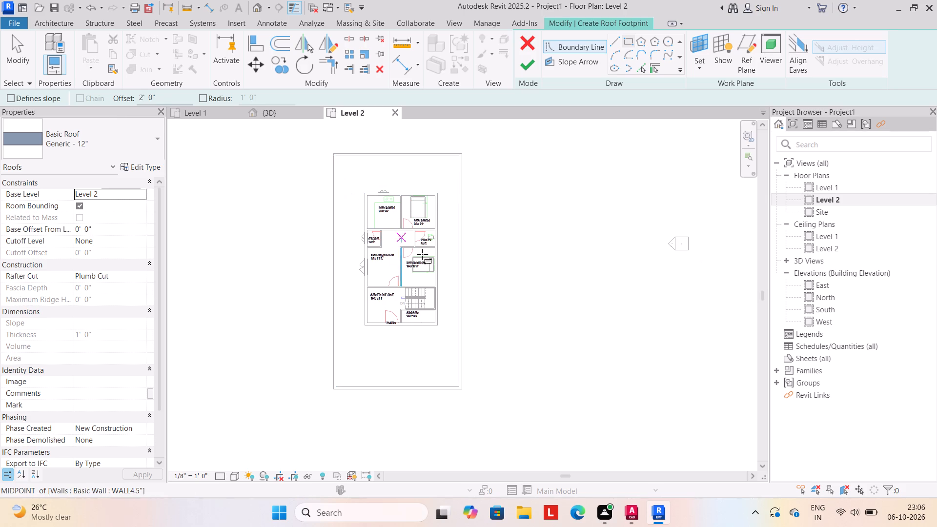
{"action": "scroll", "coordinate": [412, 266], "scroll_direction": "up", "scroll_amount": 1}
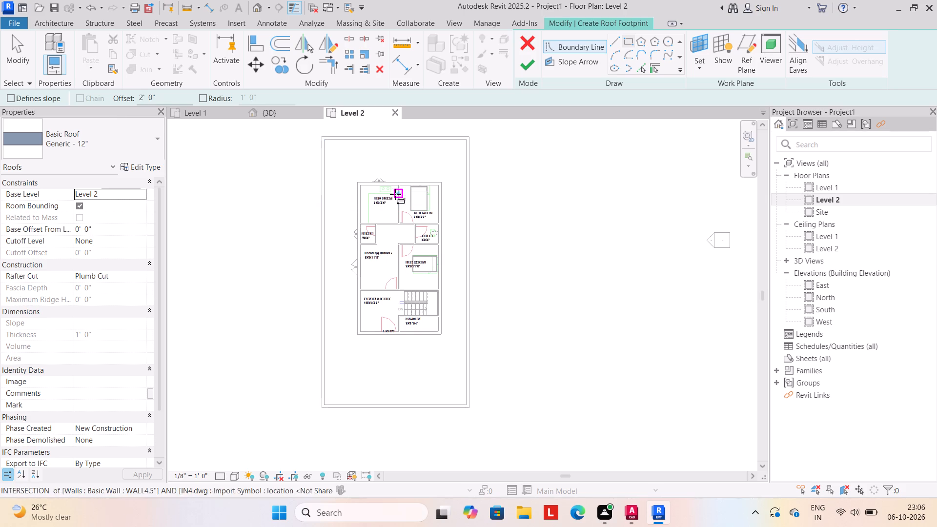
{"action": "scroll", "coordinate": [395, 194], "scroll_direction": "up", "scroll_amount": 2}
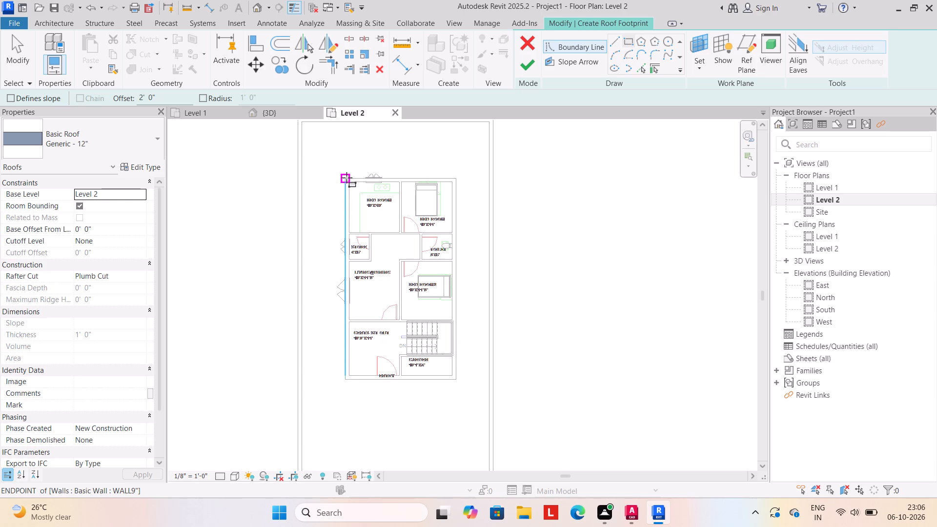
{"action": "left_click", "coordinate": [346, 178]}
{"action": "scroll", "coordinate": [466, 399], "scroll_direction": "up", "scroll_amount": 2}
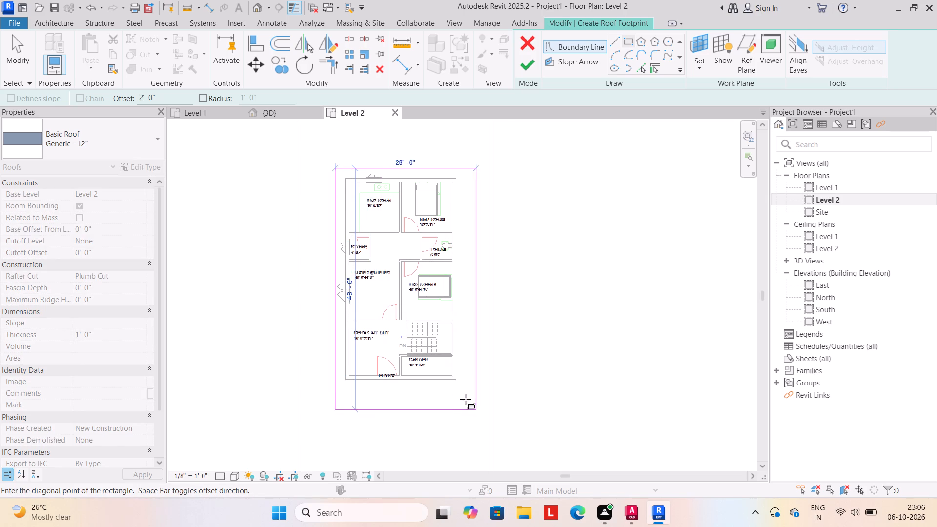
{"action": "scroll", "coordinate": [466, 399], "scroll_direction": "up", "scroll_amount": 2}
{"action": "left_click", "coordinate": [447, 363]}
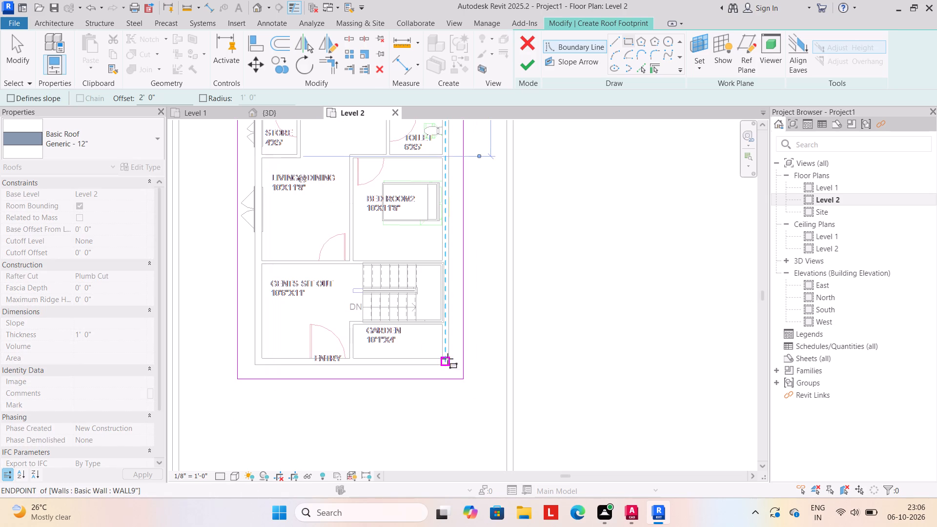
{"action": "left_click", "coordinate": [527, 64]}
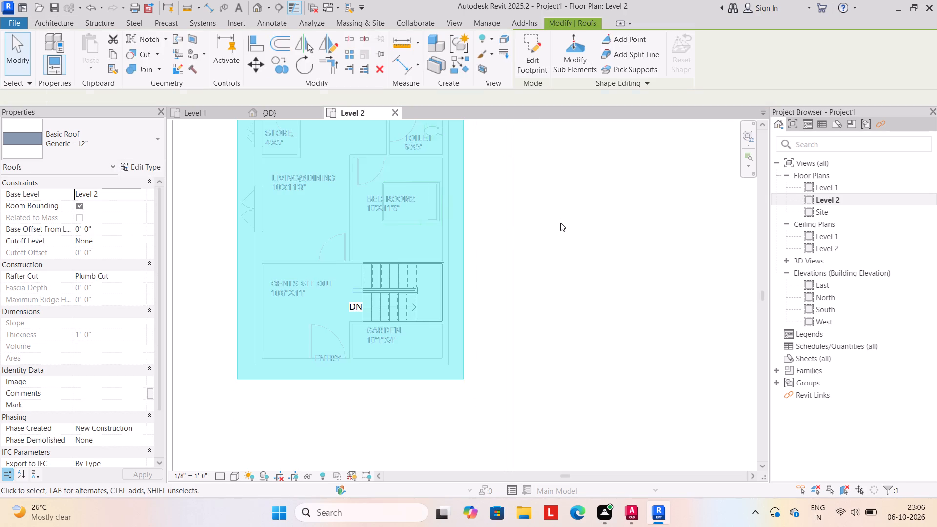
{"action": "left_click", "coordinate": [560, 223]}
Set the structure layer thickness of the roof's Generic - 12" type to 6", working from the 3D view.
{"action": "scroll", "coordinate": [538, 234], "scroll_direction": "down", "scroll_amount": 4}
{"action": "left_click", "coordinate": [268, 114]}
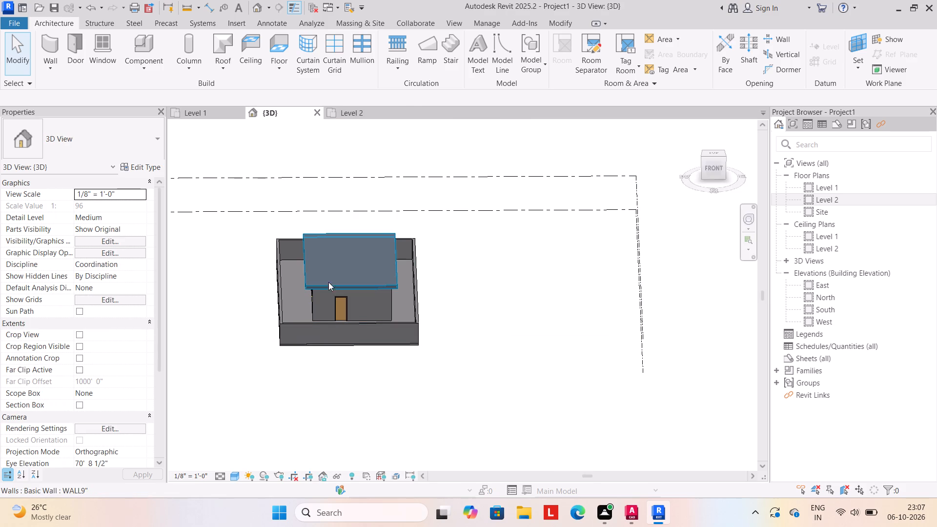
{"action": "left_click", "coordinate": [330, 281]}
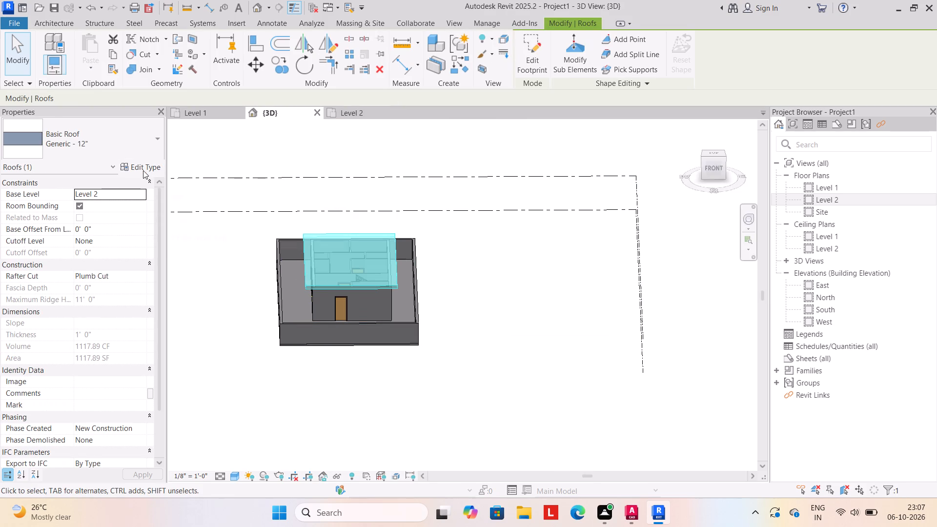
{"action": "left_click", "coordinate": [144, 166]}
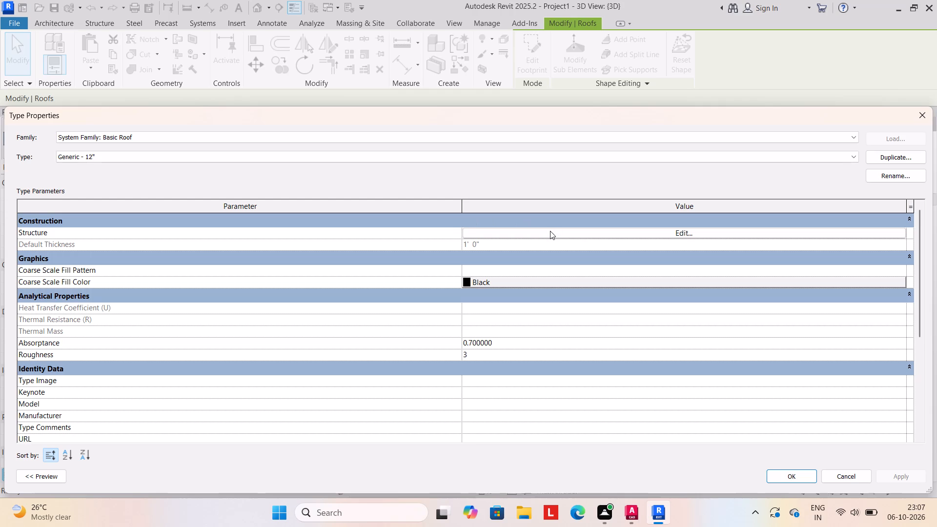
{"action": "left_click", "coordinate": [551, 233]}
{"action": "left_click", "coordinate": [480, 229]}
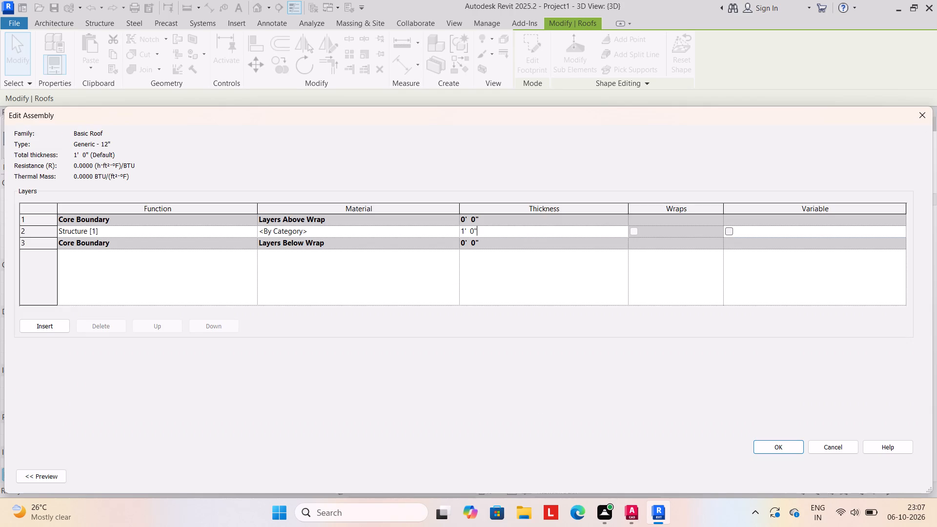
{"action": "key", "text": "BackSpace"}
{"action": "key", "text": "BackSpace"}
{"action": "key", "text": "BackSpace"}
{"action": "key", "text": "BackSpace"}
{"action": "key", "text": "BackSpace"}
{"action": "key", "text": "BackSpace"}
{"action": "key", "text": "BackSpace"}
{"action": "key", "text": "BackSpace"}
{"action": "key", "text": "BackSpace"}
{"action": "type", "text": "6\""}
{"action": "key", "text": "Return"}
{"action": "left_click", "coordinate": [786, 446]}
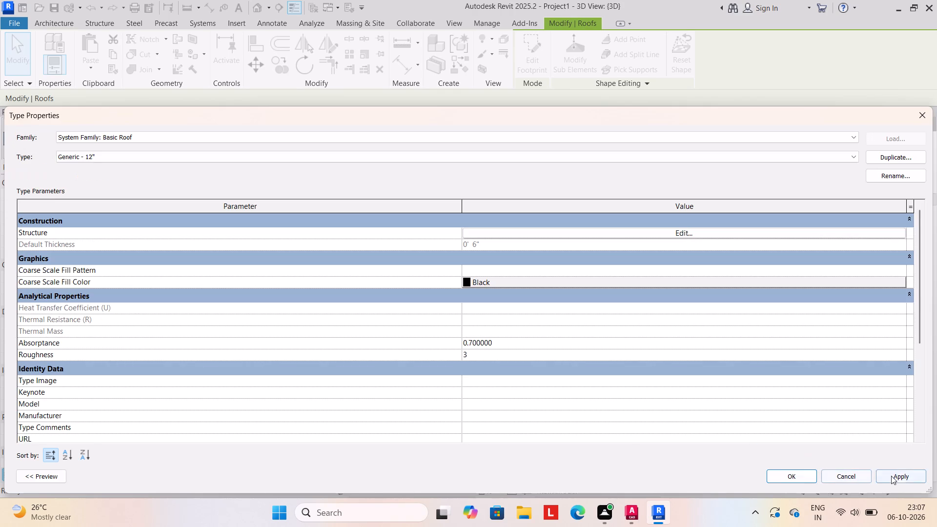
{"action": "left_click", "coordinate": [894, 476]}
{"action": "left_click", "coordinate": [788, 477]}
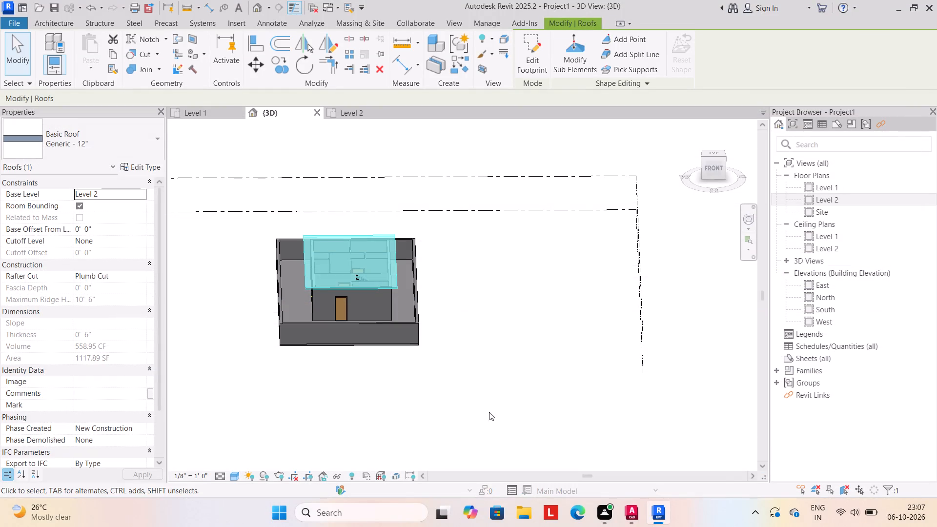
{"action": "left_click", "coordinate": [213, 377]}
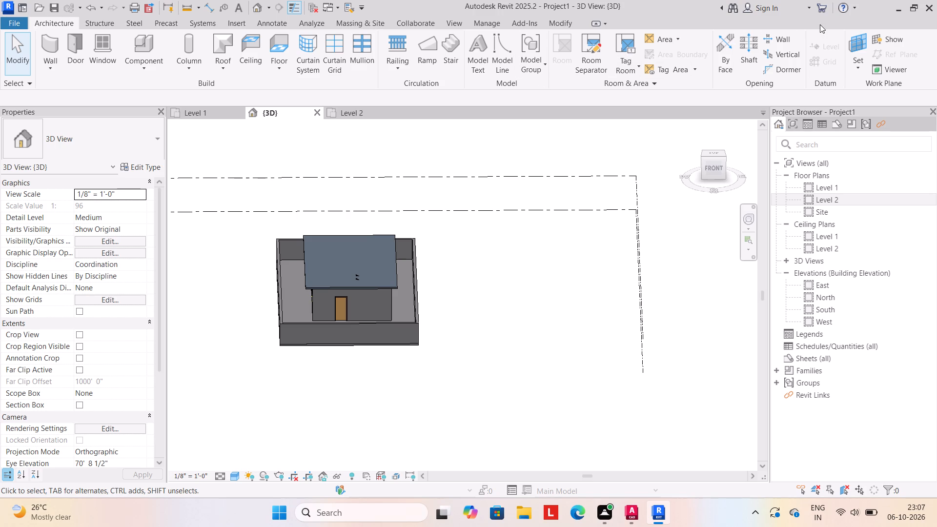
On Level 2, cut a rectangular shaft opening about 7'-8" by 6'-6" over the staircase flights, based on Level 1.
{"action": "left_click", "coordinate": [748, 48]}
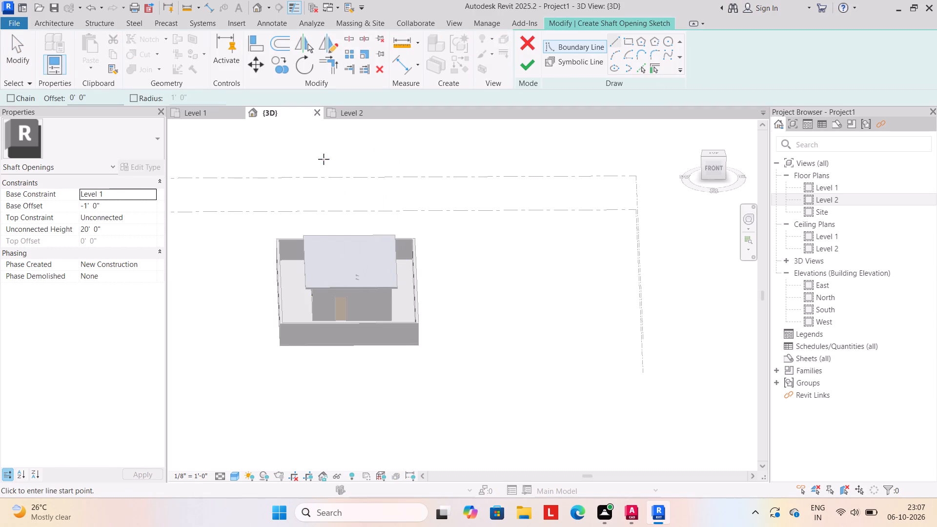
{"action": "left_click", "coordinate": [359, 113]}
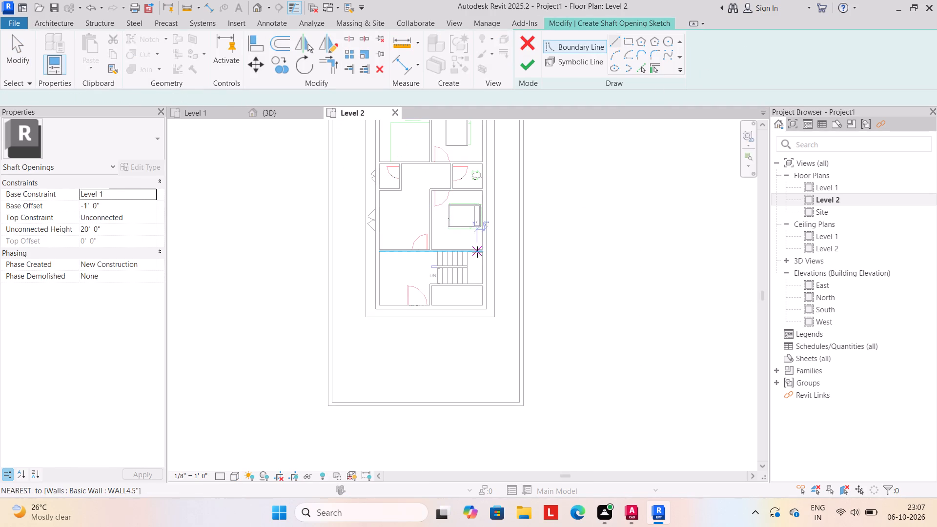
{"action": "left_click", "coordinate": [626, 40]}
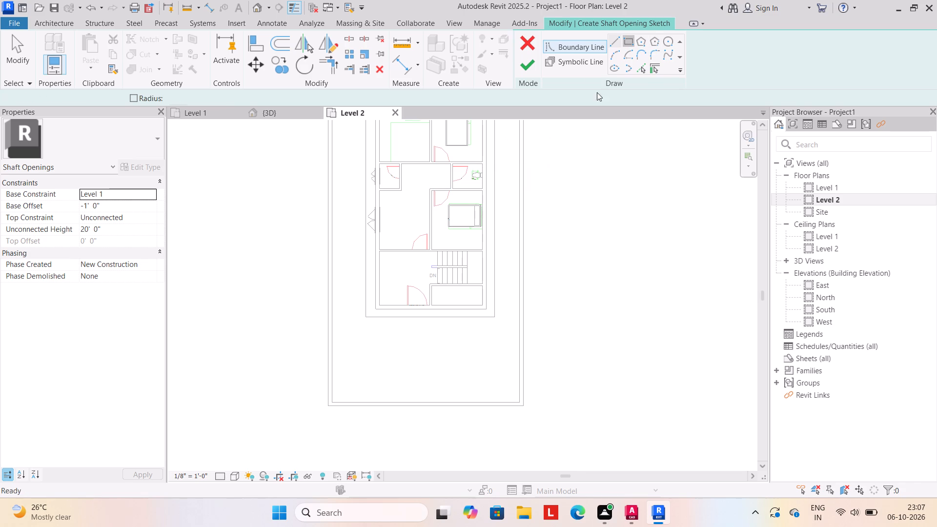
{"action": "scroll", "coordinate": [463, 266], "scroll_direction": "up", "scroll_amount": 4}
{"action": "scroll", "coordinate": [423, 261], "scroll_direction": "up", "scroll_amount": 4}
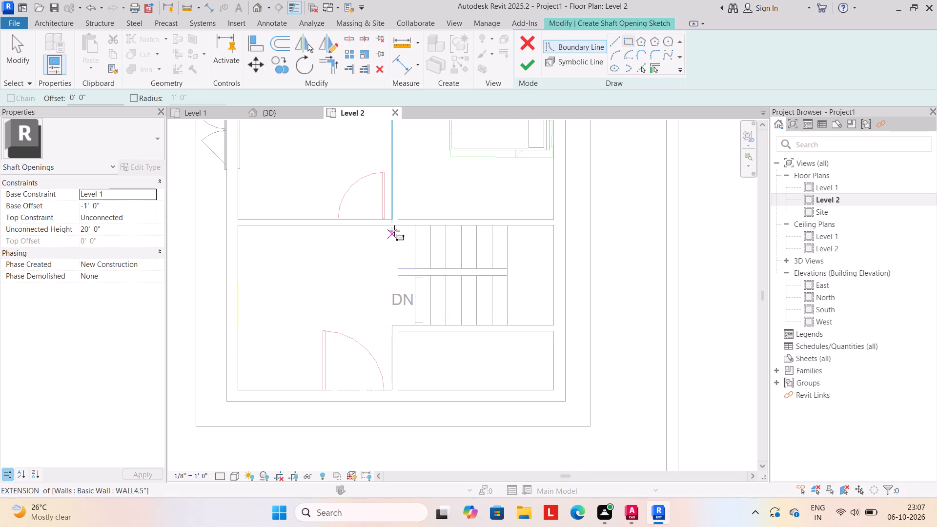
{"action": "left_click", "coordinate": [394, 229]}
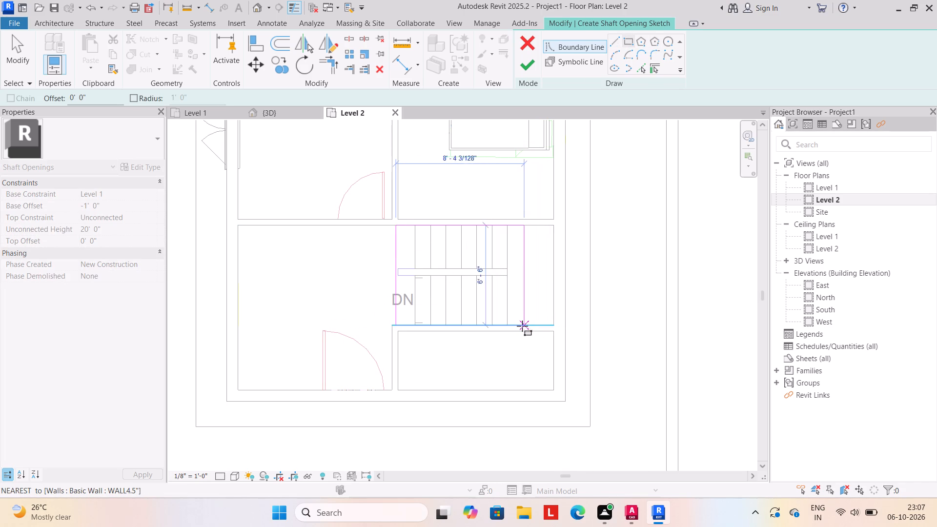
{"action": "left_click", "coordinate": [514, 323]}
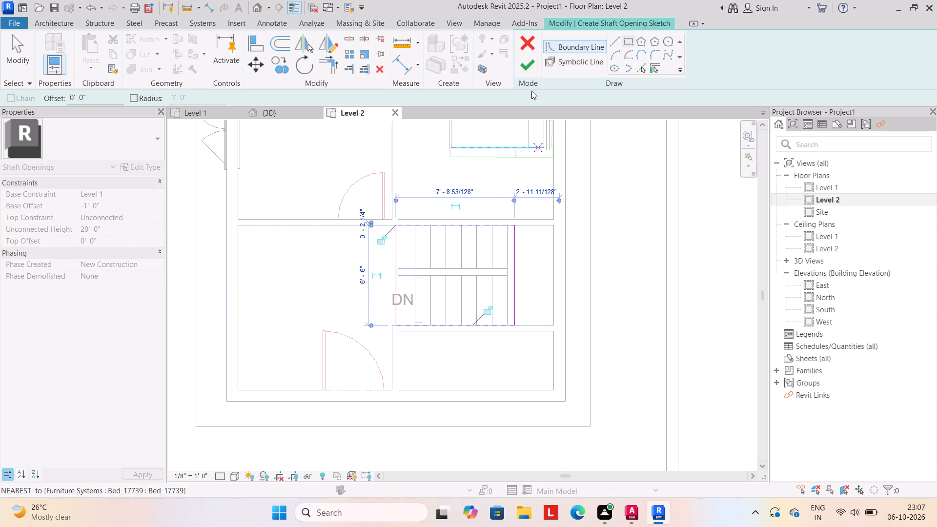
{"action": "left_click", "coordinate": [529, 72]}
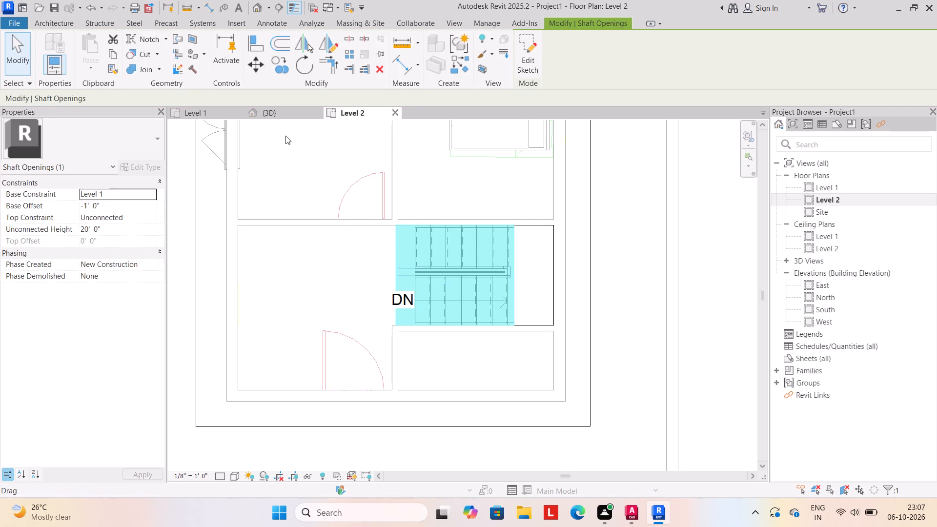
{"action": "left_click", "coordinate": [274, 113]}
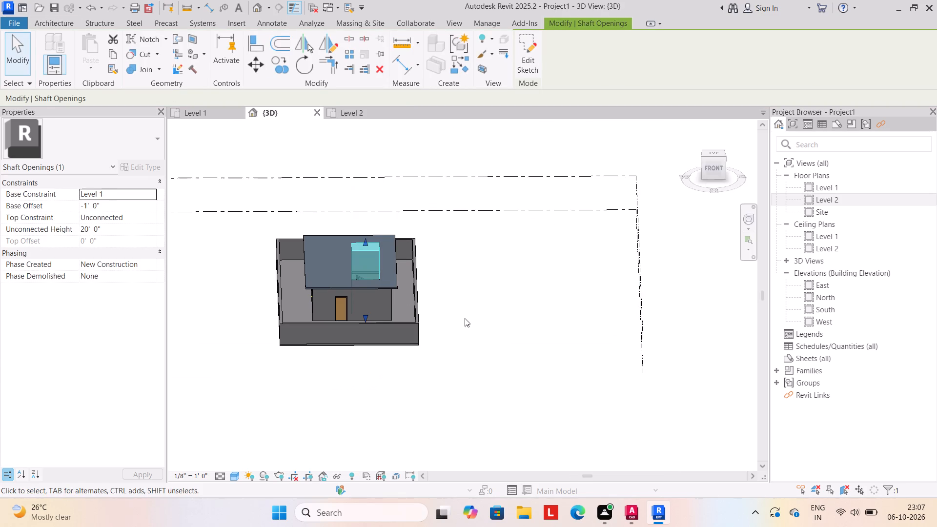
{"action": "left_click", "coordinate": [465, 318]}
{"action": "scroll", "coordinate": [375, 338], "scroll_direction": "down", "scroll_amount": 2}
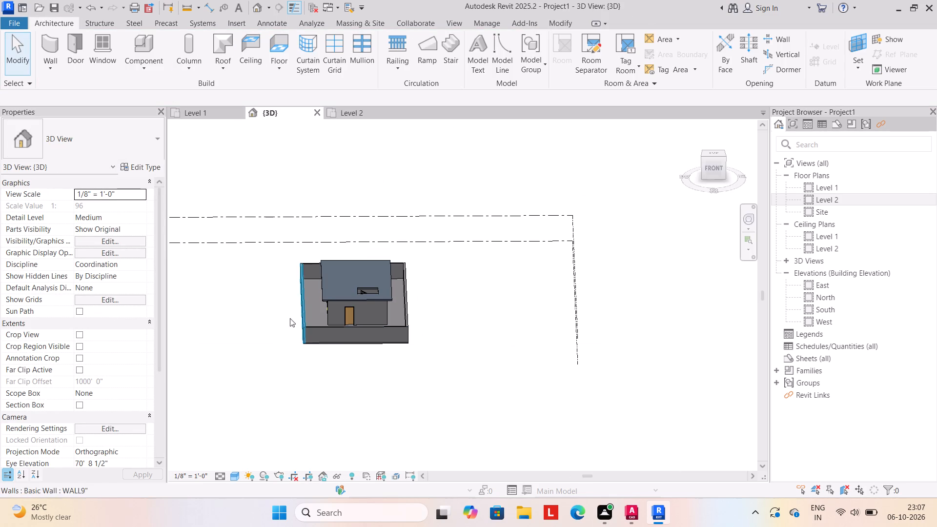
Split the front boundary wall in 3D about 12'-0" and 12'-6" from its ends, deleting the inner segment for a gate opening.
{"action": "left_click", "coordinate": [561, 23]}
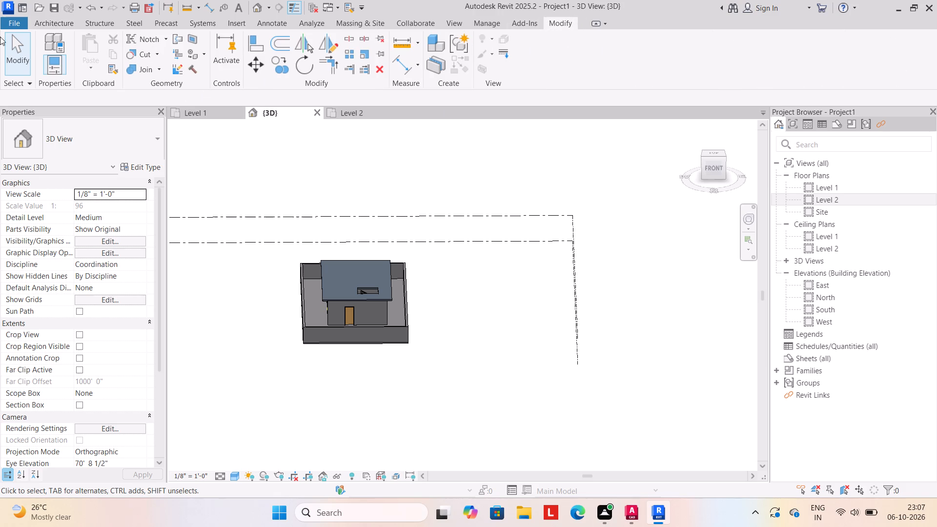
{"action": "left_click", "coordinate": [52, 25]}
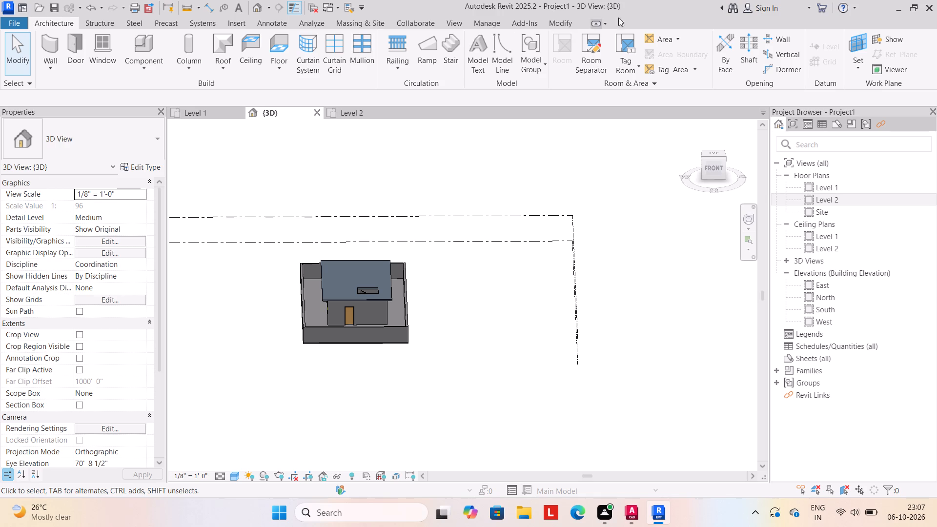
{"action": "left_click", "coordinate": [559, 25]}
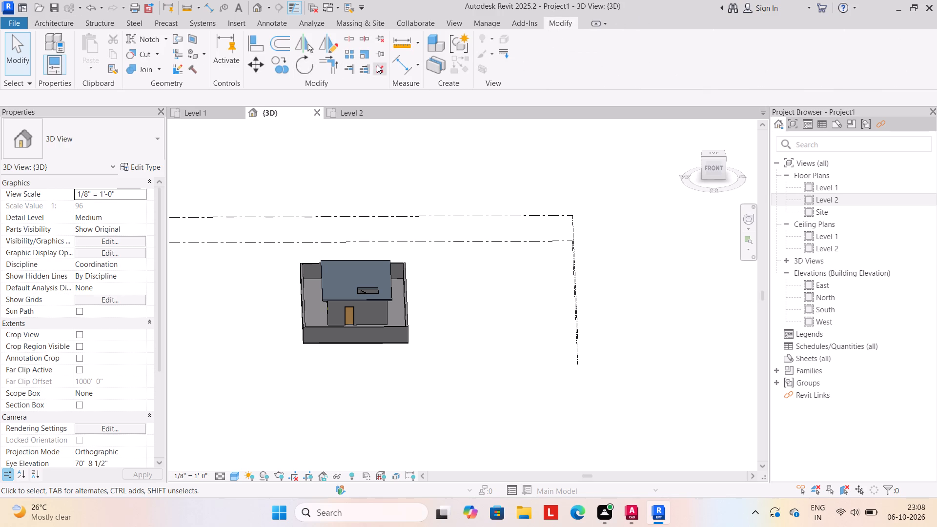
{"action": "left_click", "coordinate": [348, 37]}
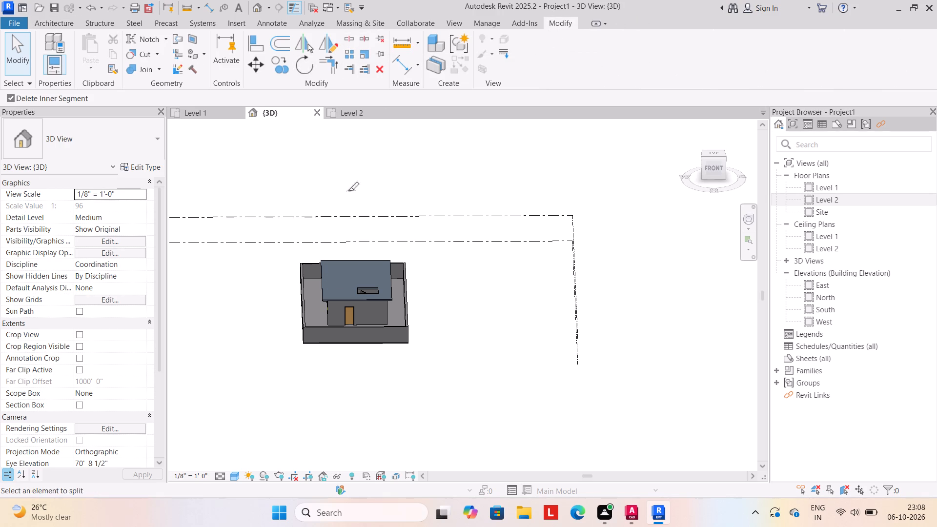
{"action": "scroll", "coordinate": [331, 344], "scroll_direction": "up", "scroll_amount": 3}
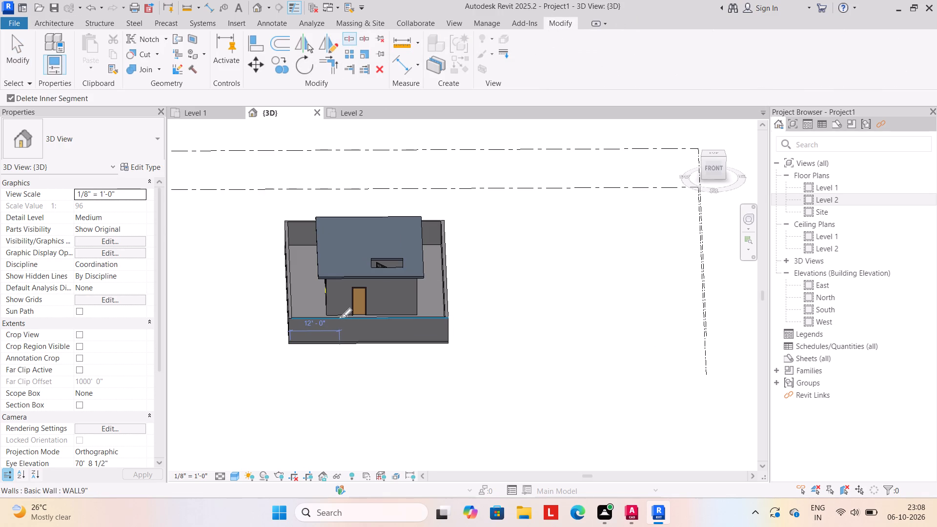
{"action": "left_click", "coordinate": [341, 317]}
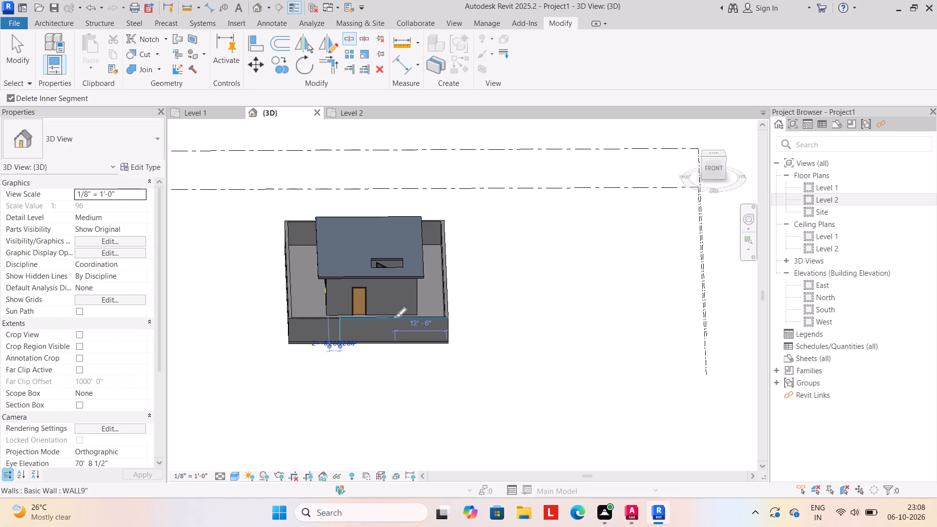
{"action": "left_click", "coordinate": [395, 317]}
{"action": "left_click", "coordinate": [357, 378]}
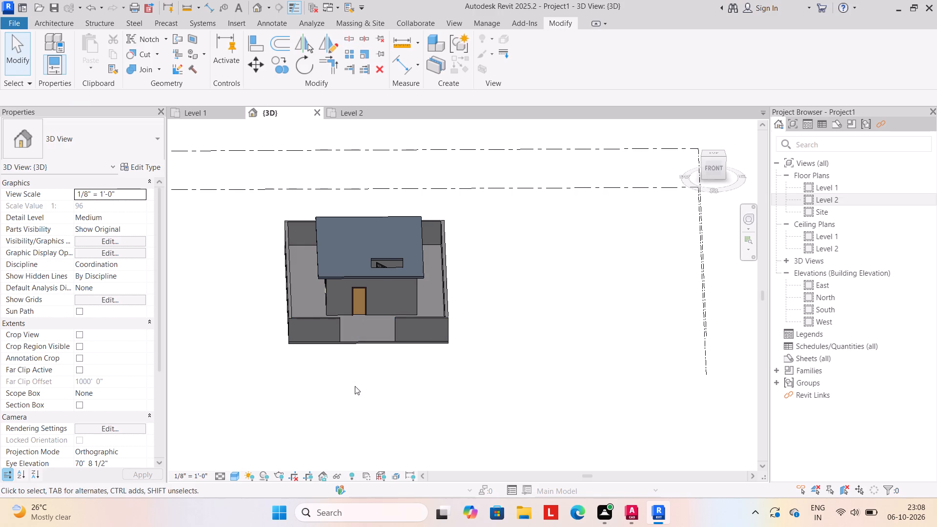
{"action": "key", "text": "Escape"}
{"action": "key", "text": "Escape"}
In the North elevation, create a new level offset 6" above Level 2 by picking the Level 2 line.
{"action": "double_click", "coordinate": [855, 300]}
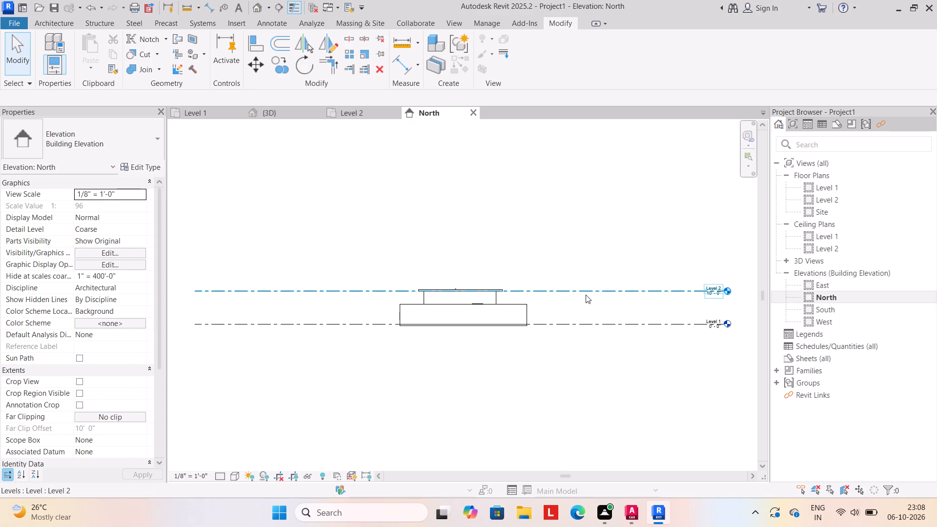
{"action": "scroll", "coordinate": [614, 267], "scroll_direction": "up", "scroll_amount": 3}
{"action": "scroll", "coordinate": [507, 174], "scroll_direction": "down", "scroll_amount": 2}
{"action": "middle_click_drag", "start_coordinate": [507, 174], "coordinate": [465, 175]}
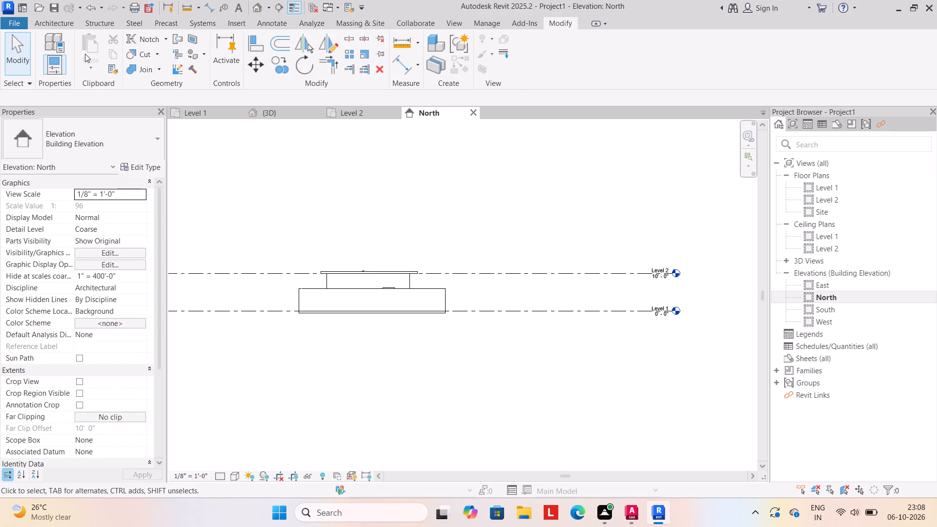
{"action": "left_click", "coordinate": [65, 26]}
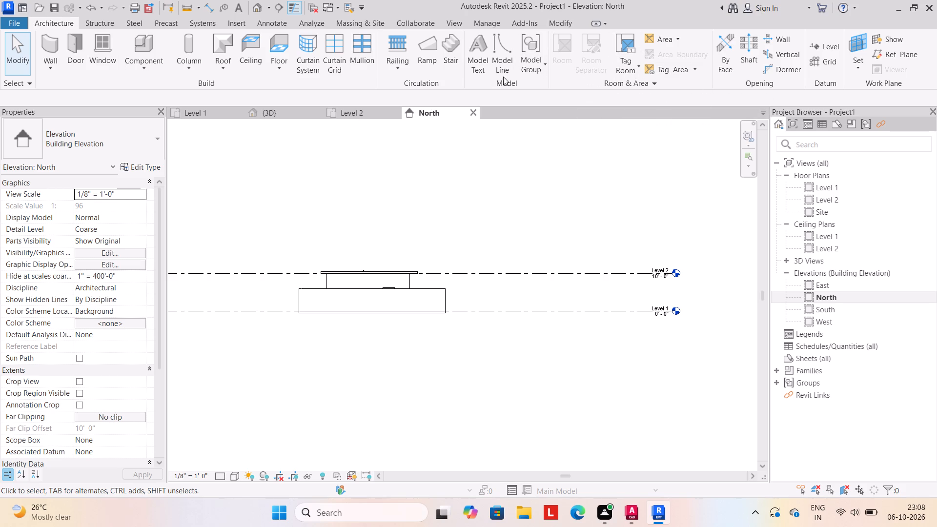
{"action": "left_click", "coordinate": [560, 26]}
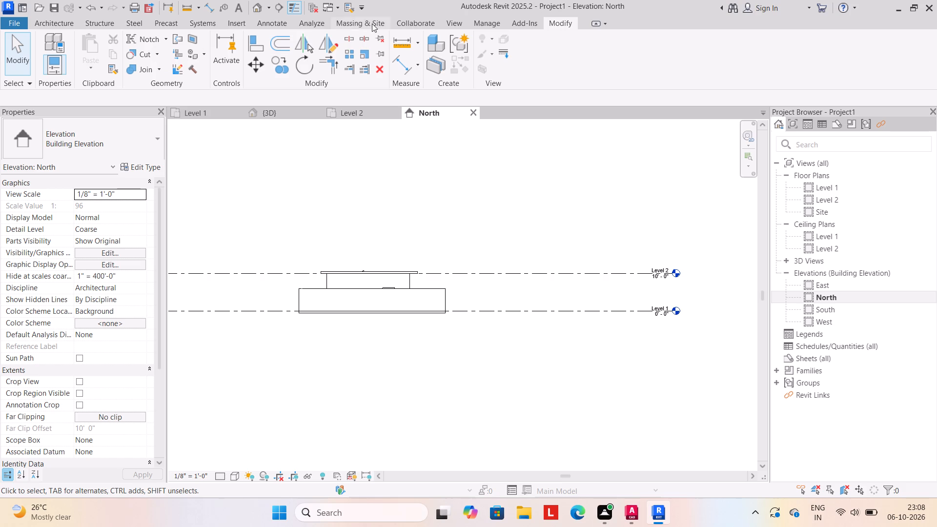
{"action": "left_click", "coordinate": [53, 22]}
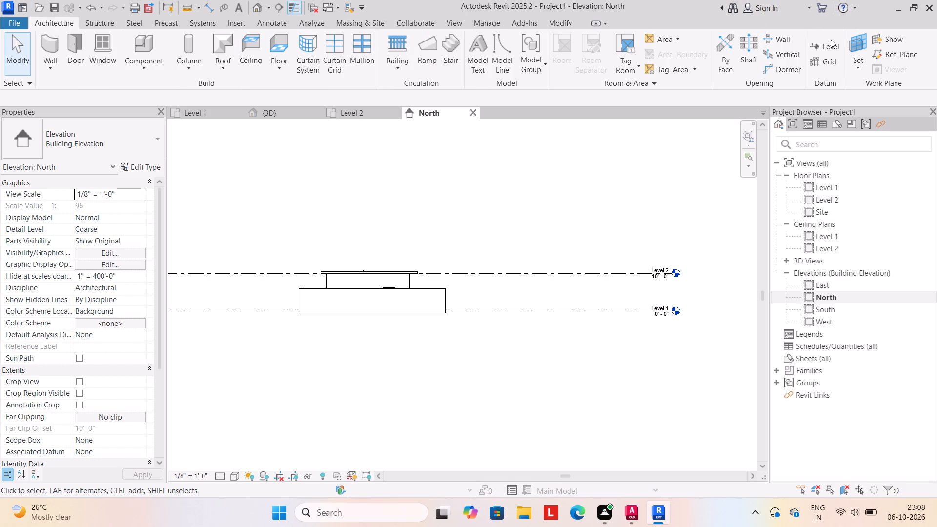
{"action": "left_click", "coordinate": [821, 44]}
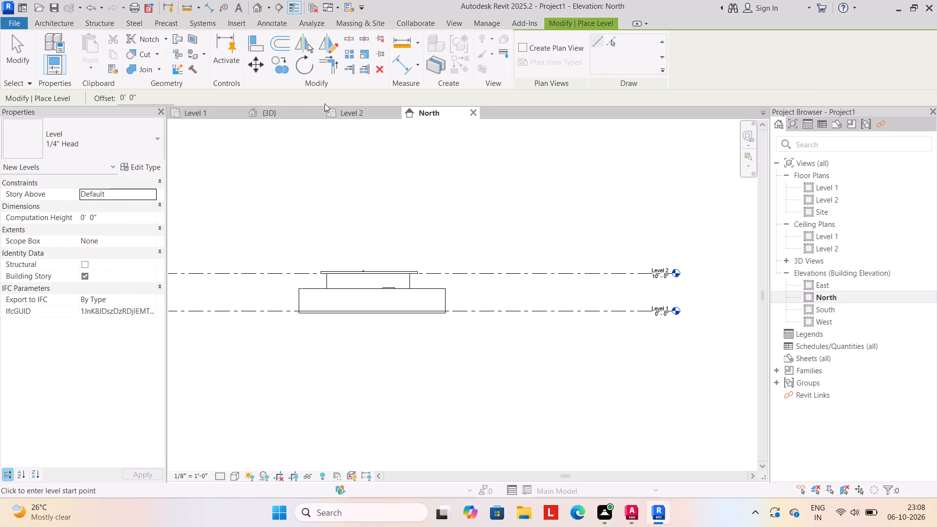
{"action": "left_click", "coordinate": [145, 100]}
{"action": "key", "text": "BackSpace"}
{"action": "key", "text": "BackSpace"}
{"action": "key", "text": "BackSpace"}
{"action": "key", "text": "BackSpace"}
{"action": "key", "text": "BackSpace"}
{"action": "key", "text": "BackSpace"}
{"action": "key", "text": "BackSpace"}
{"action": "key", "text": "BackSpace"}
{"action": "key", "text": "BackSpace"}
{"action": "key", "text": "BackSpace"}
{"action": "key", "text": "BackSpace"}
{"action": "key", "text": "BackSpace"}
{"action": "type", "text": "6\""}
{"action": "key", "text": "Return"}
{"action": "left_click", "coordinate": [608, 42]}
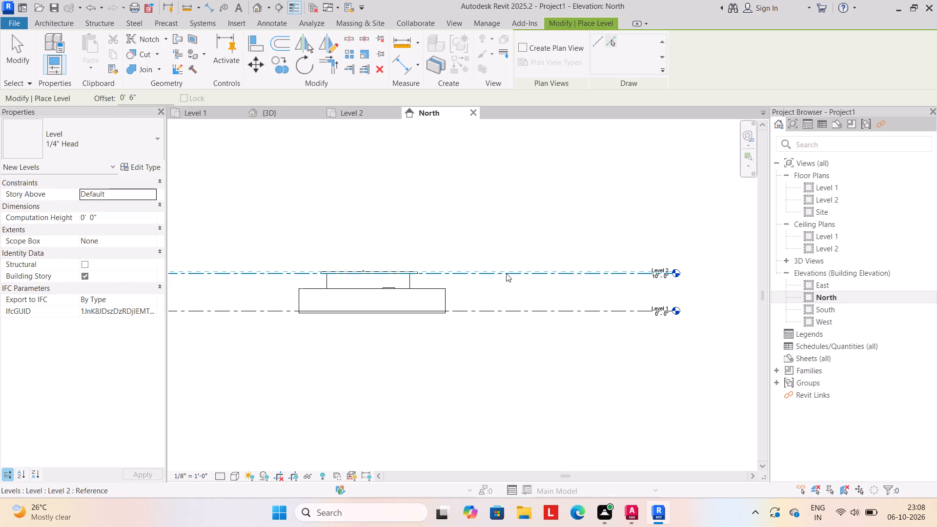
{"action": "left_click", "coordinate": [506, 273]}
{"action": "scroll", "coordinate": [435, 278], "scroll_direction": "up", "scroll_amount": 6}
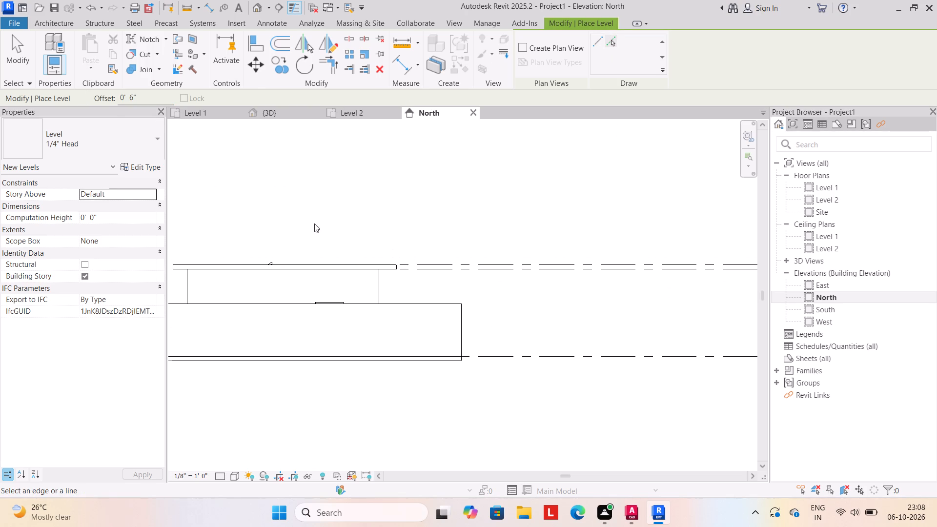
Create three more levels above Level 3 in the North elevation, each picked at a 10'6" offset from the level below.
{"action": "left_click", "coordinate": [151, 97]}
{"action": "key", "text": "BackSpace"}
{"action": "key", "text": "BackSpace"}
{"action": "key", "text": "BackSpace"}
{"action": "key", "text": "BackSpace"}
{"action": "key", "text": "BackSpace"}
{"action": "key", "text": "BackSpace"}
{"action": "key", "text": "BackSpace"}
{"action": "key", "text": "BackSpace"}
{"action": "key", "text": "BackSpace"}
{"action": "key", "text": "BackSpace"}
{"action": "key", "text": "BackSpace"}
{"action": "key", "text": "BackSpace"}
{"action": "type", "text": "10'6\""}
{"action": "key", "text": "Return"}
{"action": "left_click", "coordinate": [610, 41]}
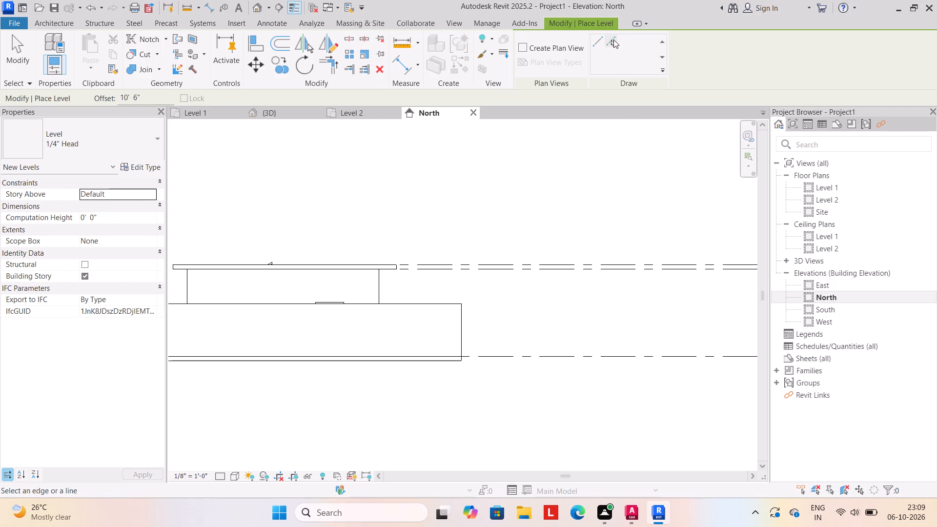
{"action": "left_click", "coordinate": [528, 264]}
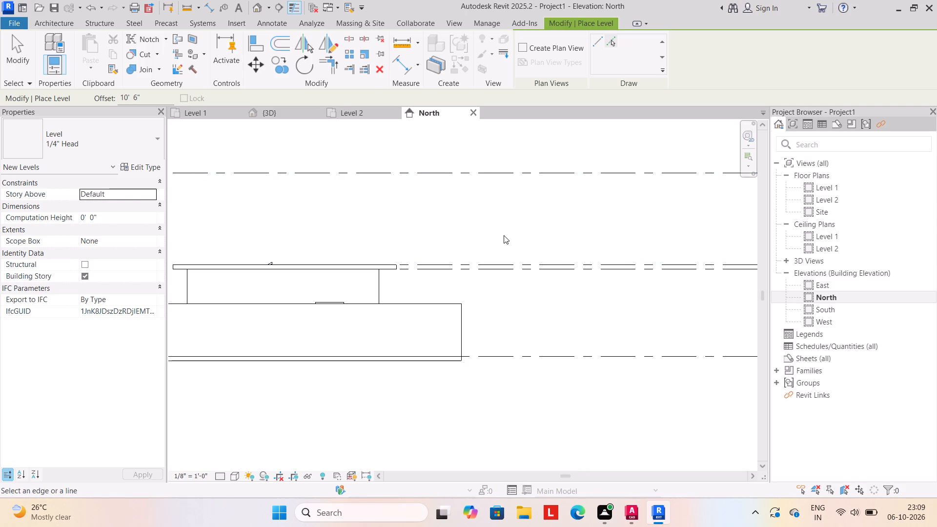
{"action": "scroll", "coordinate": [504, 235], "scroll_direction": "down", "scroll_amount": 2}
{"action": "middle_click_drag", "start_coordinate": [504, 235], "coordinate": [504, 315]}
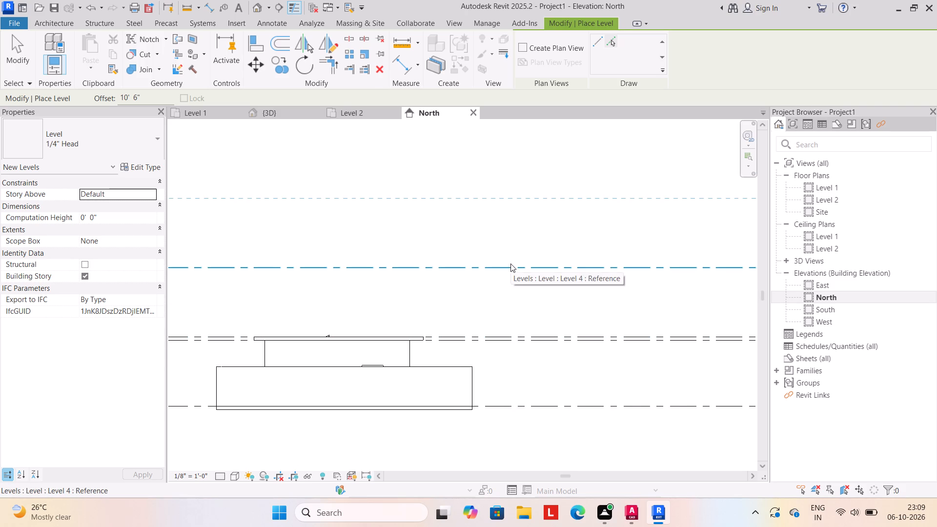
{"action": "left_click", "coordinate": [510, 263]}
{"action": "scroll", "coordinate": [507, 243], "scroll_direction": "down", "scroll_amount": 1}
{"action": "middle_click_drag", "start_coordinate": [507, 248], "coordinate": [508, 312]}
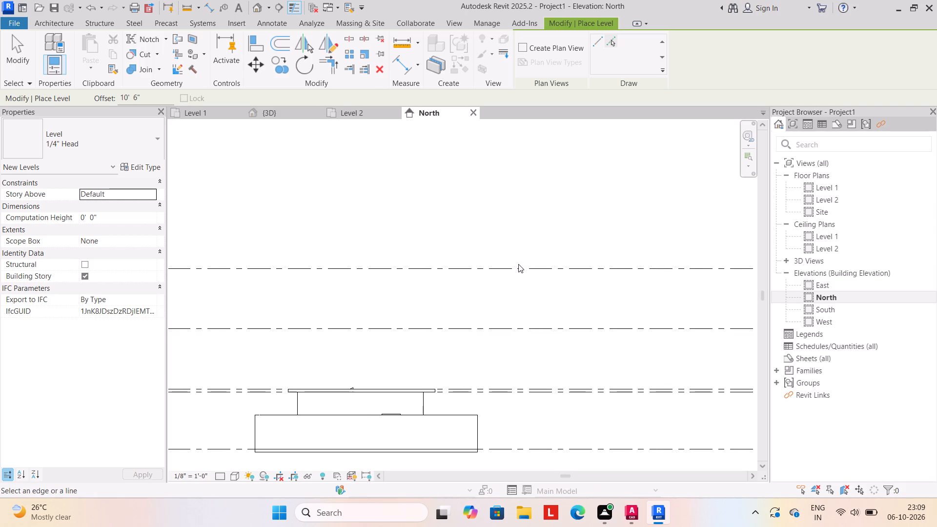
{"action": "left_click", "coordinate": [518, 265]}
{"action": "scroll", "coordinate": [501, 253], "scroll_direction": "down", "scroll_amount": 2}
{"action": "middle_click_drag", "start_coordinate": [496, 265], "coordinate": [505, 217]}
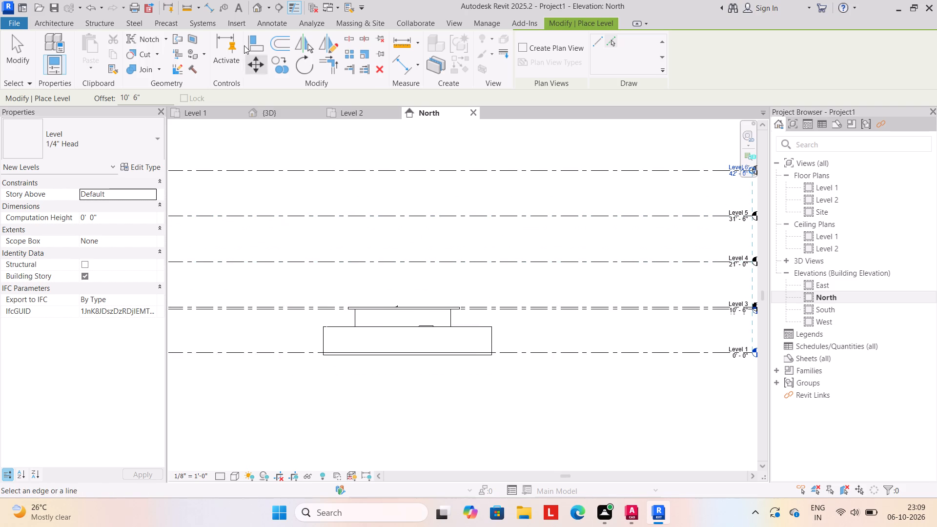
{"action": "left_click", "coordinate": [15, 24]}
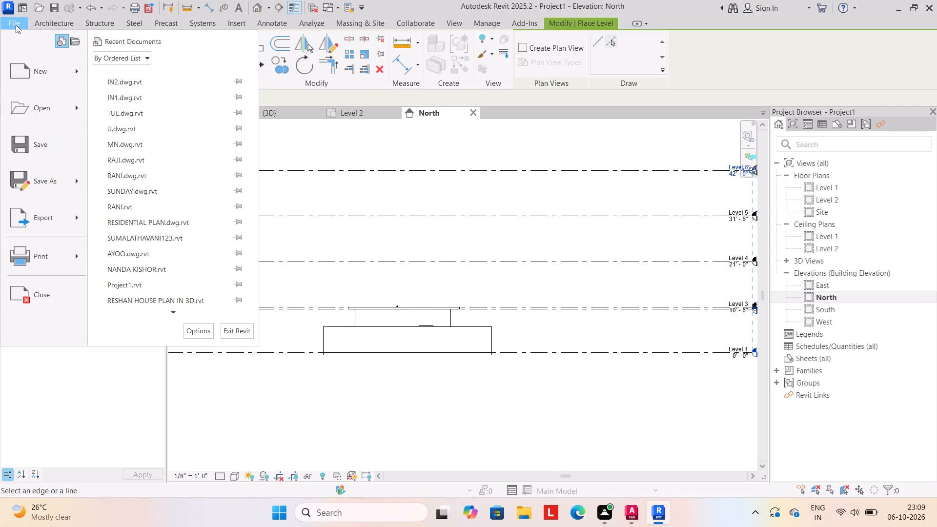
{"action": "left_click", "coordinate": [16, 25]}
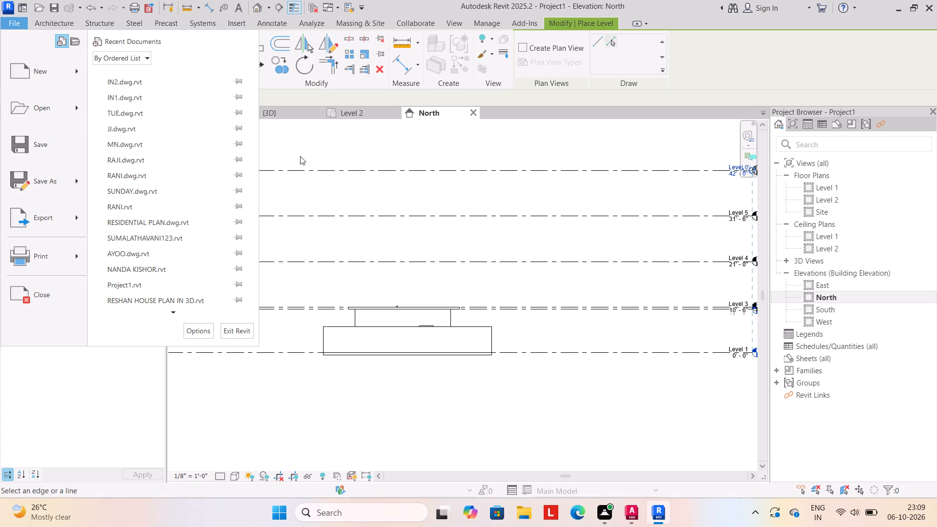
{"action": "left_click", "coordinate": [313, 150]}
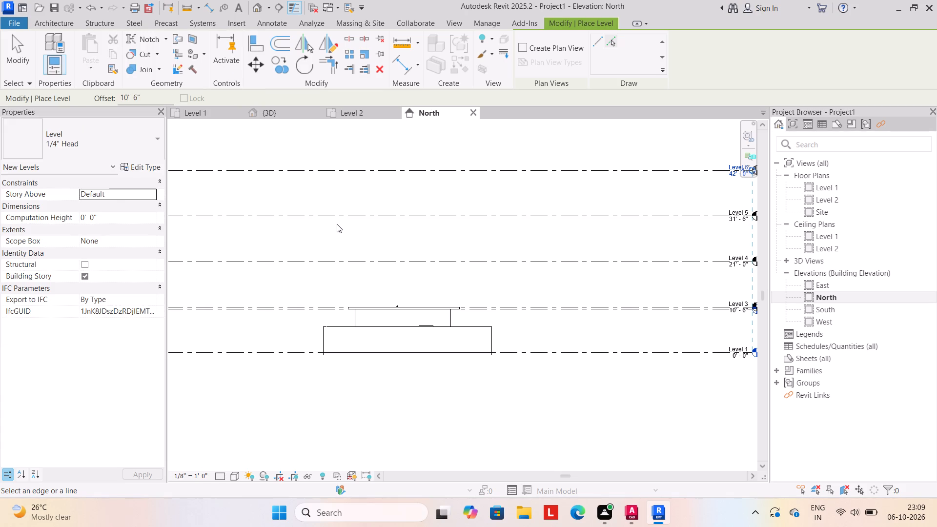
Create floor plan views for Level 3, Level 4, Level 5 and Level 6.
{"action": "left_click", "coordinate": [279, 119]}
{"action": "left_click", "coordinate": [198, 112]}
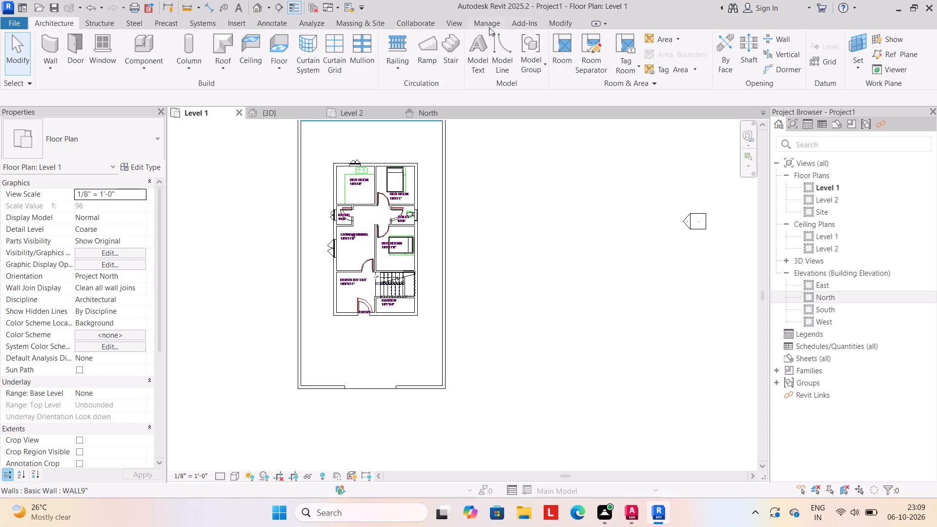
{"action": "left_click", "coordinate": [454, 21]}
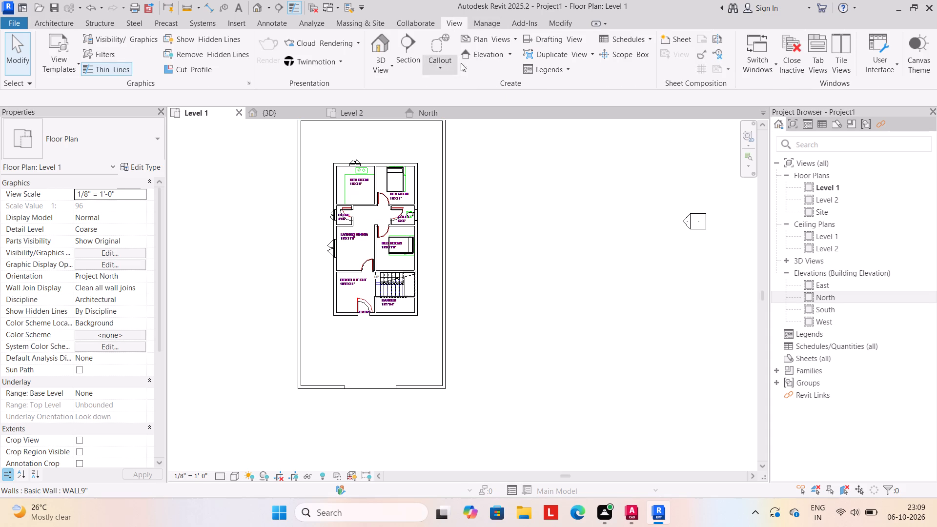
{"action": "left_click", "coordinate": [513, 41]}
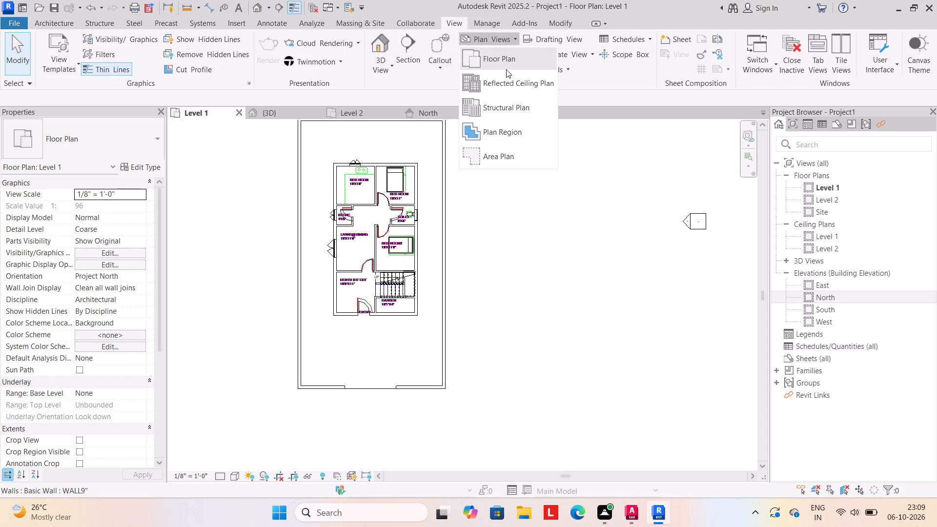
{"action": "left_click", "coordinate": [506, 62]}
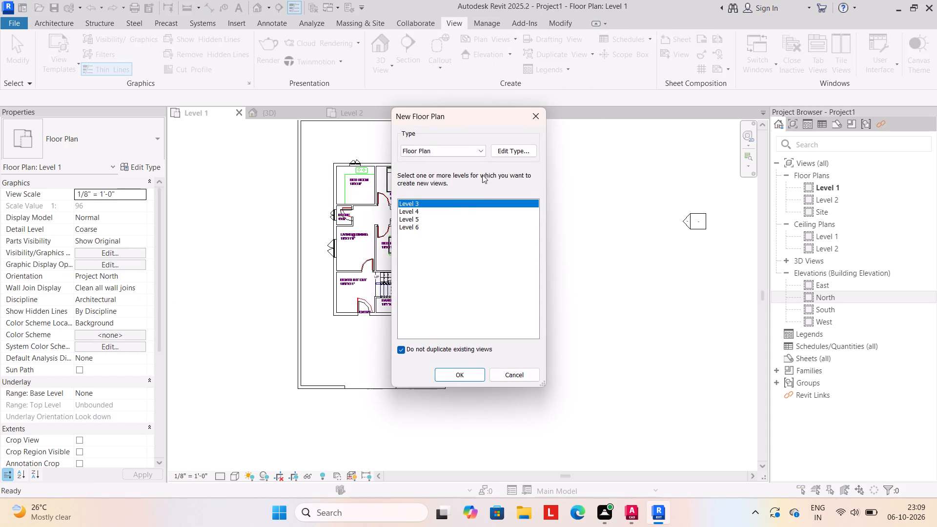
{"action": "left_click_drag", "start_coordinate": [463, 204], "coordinate": [458, 275]}
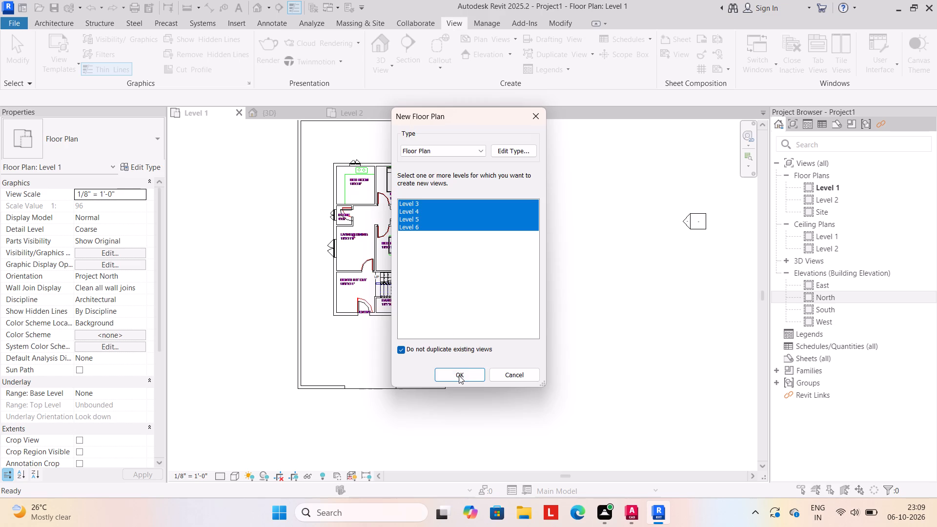
{"action": "left_click", "coordinate": [459, 375]}
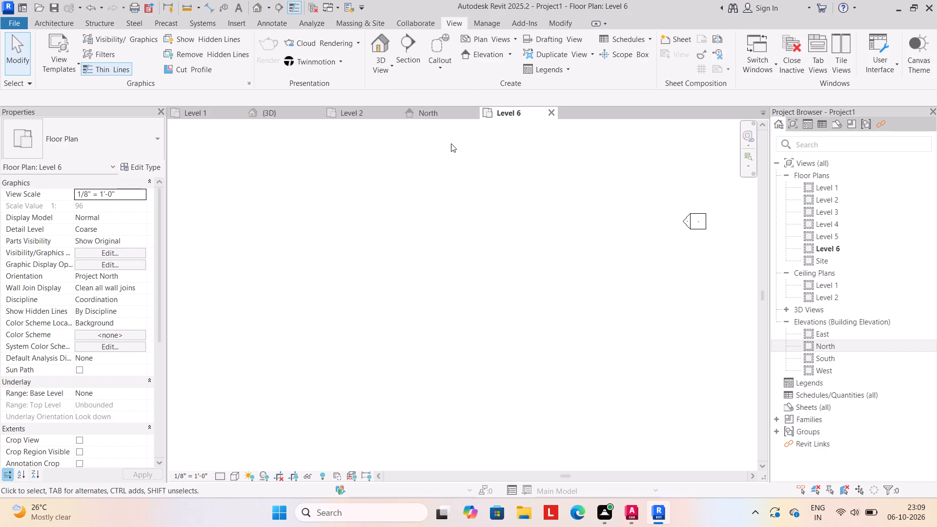
Examine the Level 3 plan, the 3D view and the Level 2 plan to compare what each shows of the house.
{"action": "left_click", "coordinate": [836, 212]}
{"action": "double_click", "coordinate": [836, 212]}
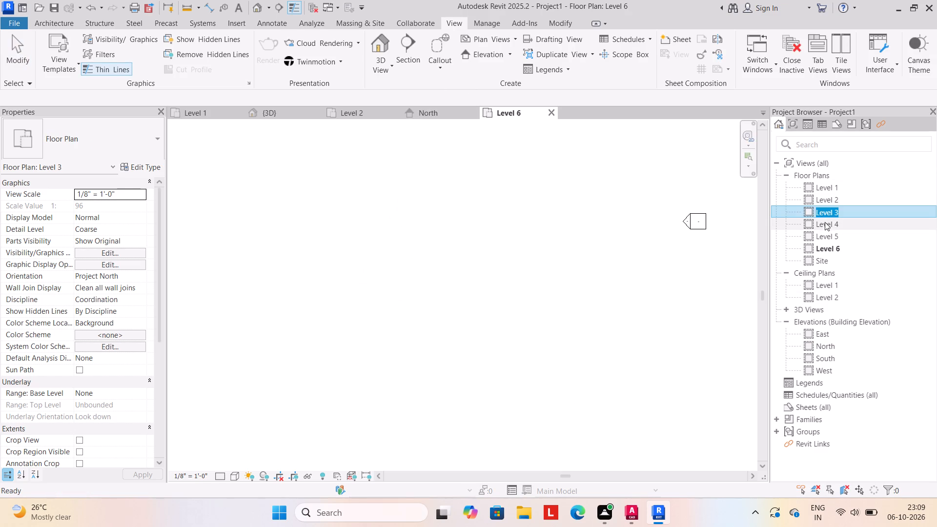
{"action": "left_click", "coordinate": [280, 115]}
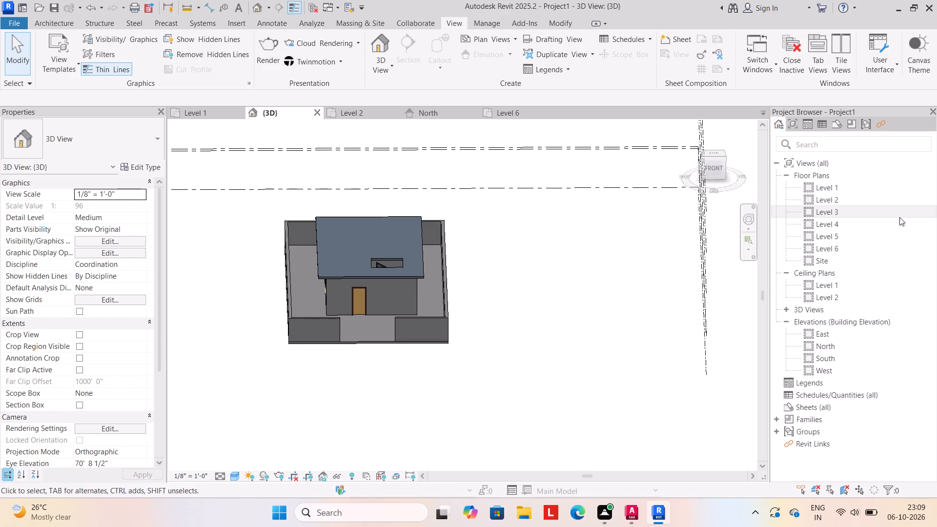
{"action": "double_click", "coordinate": [832, 212]}
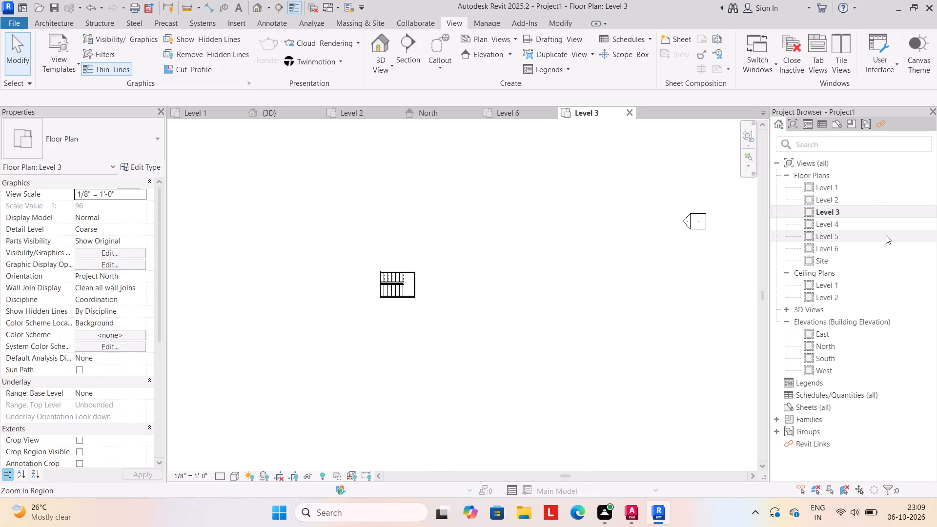
{"action": "double_click", "coordinate": [842, 199]}
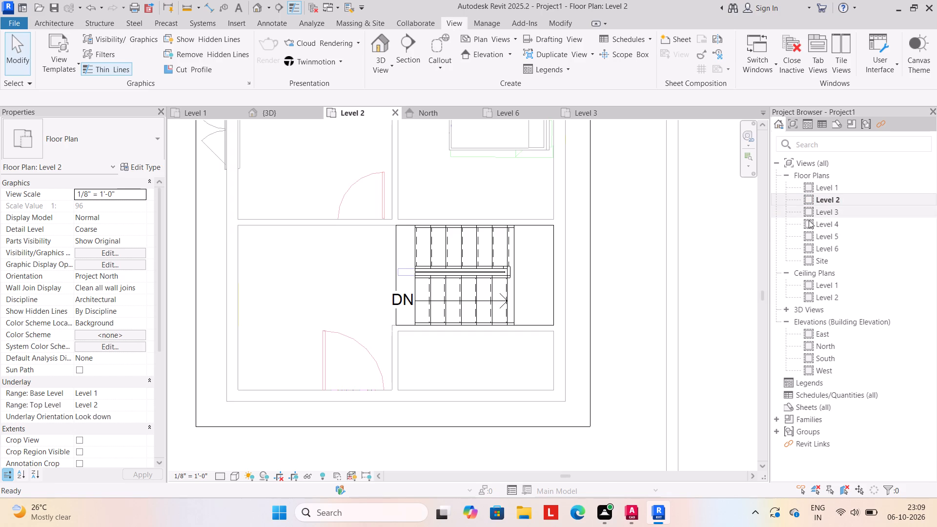
{"action": "scroll", "coordinate": [603, 277], "scroll_direction": "down", "scroll_amount": 7}
{"action": "middle_click_drag", "start_coordinate": [579, 275], "coordinate": [569, 318]}
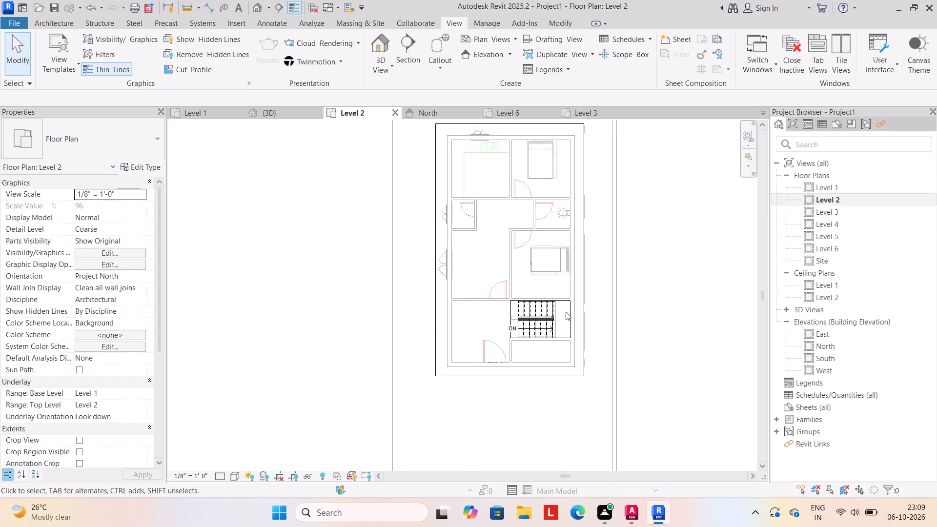
{"action": "scroll", "coordinate": [566, 312], "scroll_direction": "down", "scroll_amount": 2}
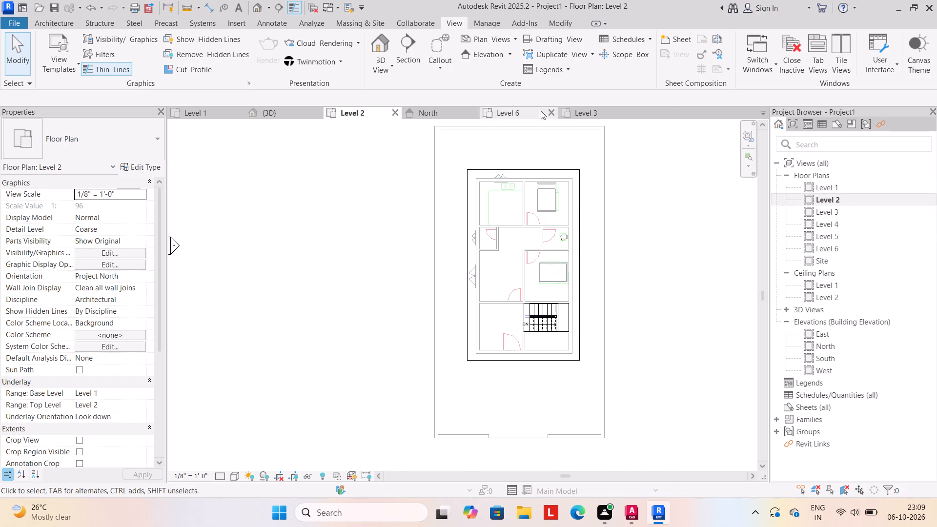
In the North elevation, temporarily hide the rear, both side and both front boundary wall segments around the house.
{"action": "left_click", "coordinate": [436, 114]}
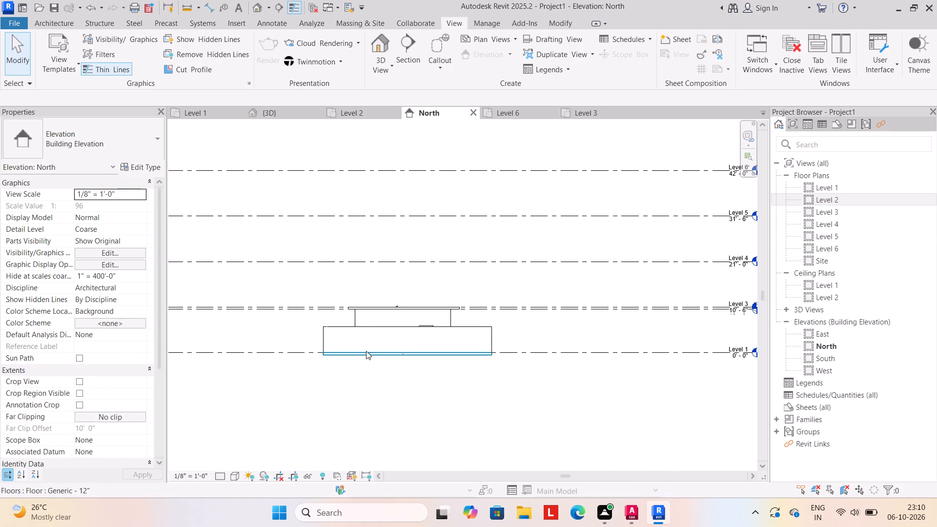
{"action": "left_click", "coordinate": [372, 328]}
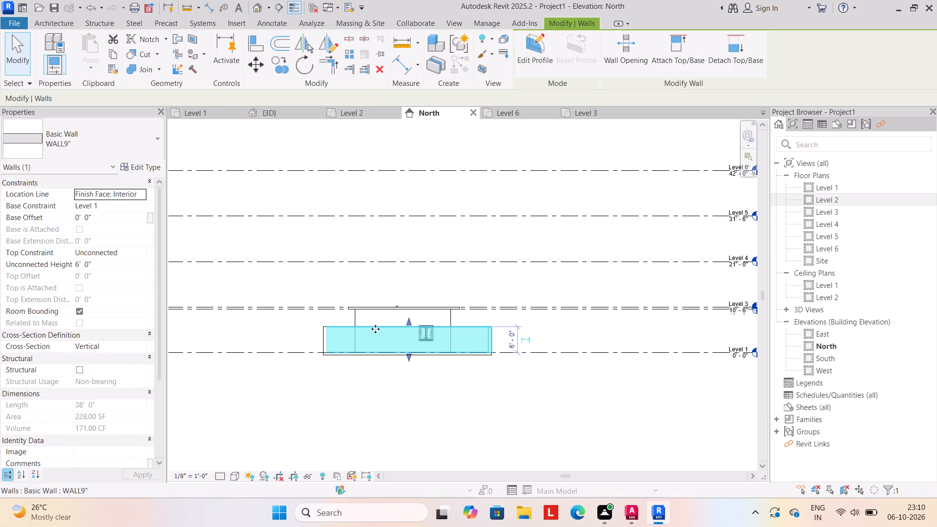
{"action": "type", "text": "HH"}
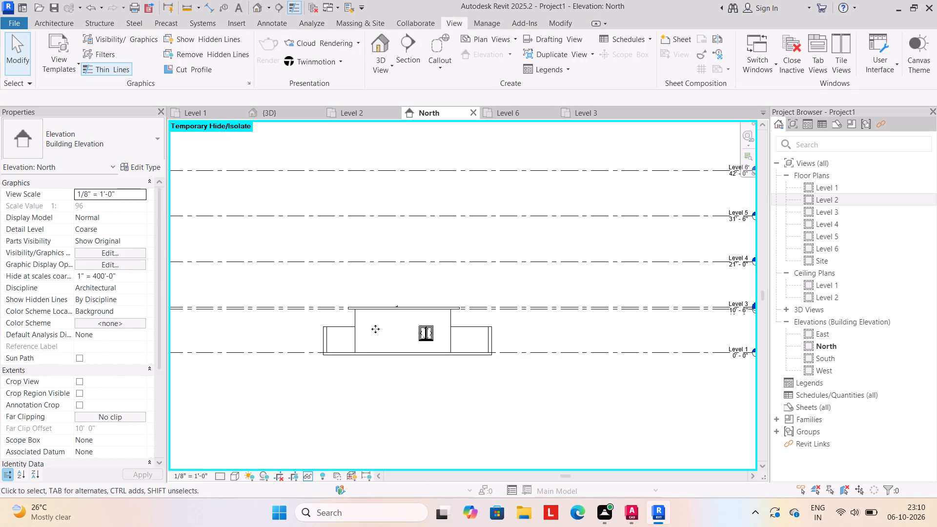
{"action": "left_click", "coordinate": [319, 337]}
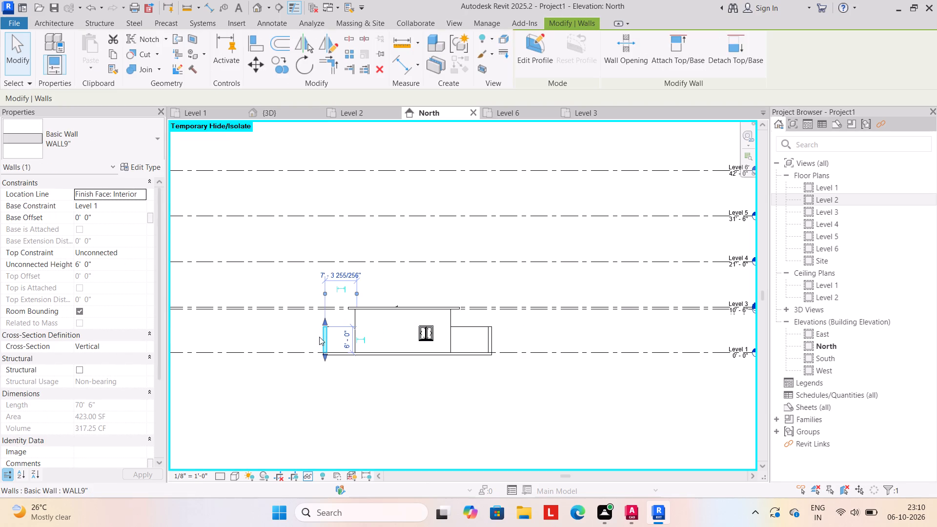
{"action": "type", "text": "HH"}
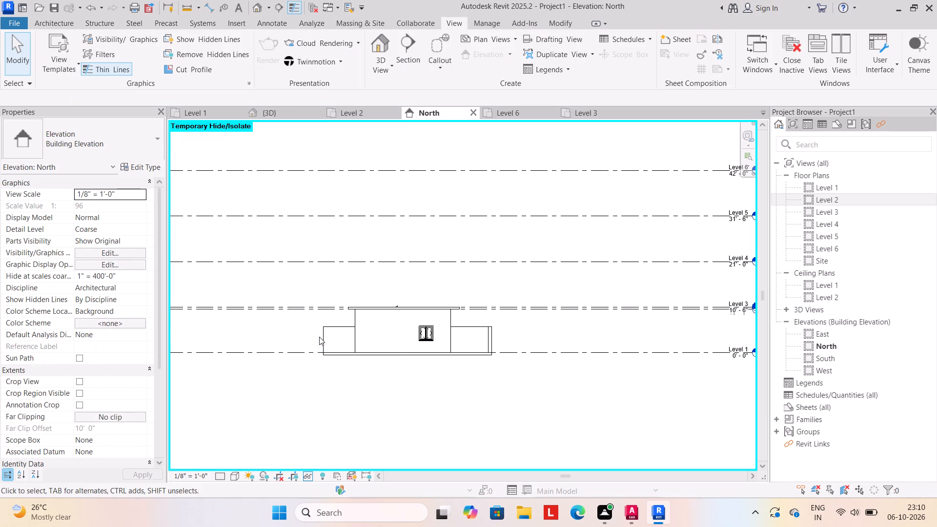
{"action": "left_click", "coordinate": [491, 339]}
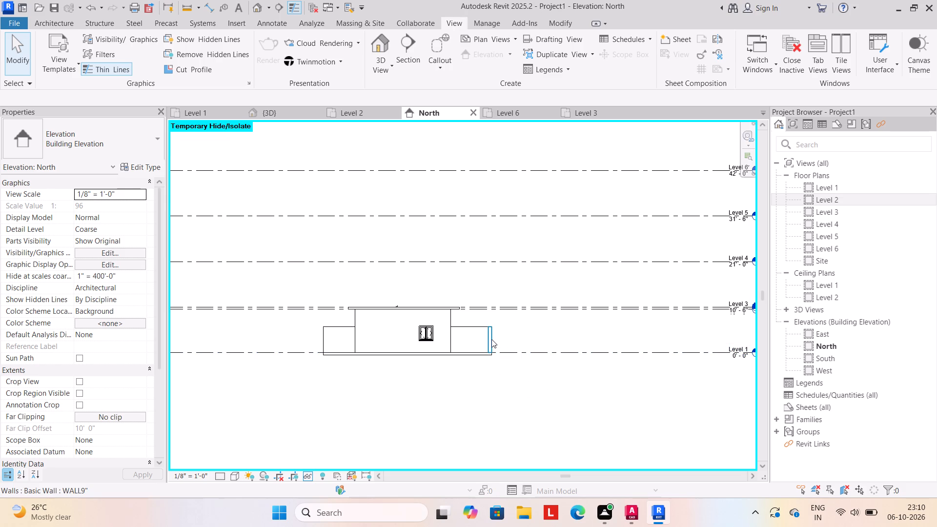
{"action": "type", "text": "HH"}
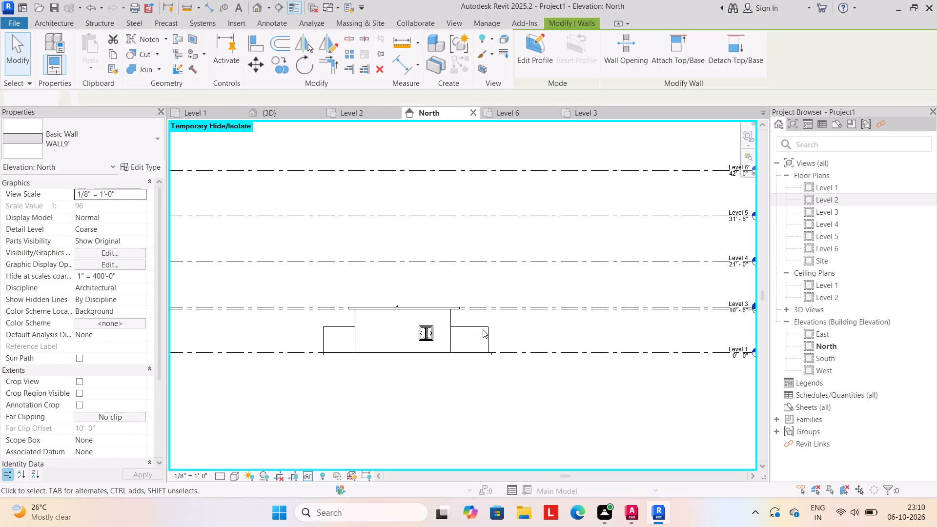
{"action": "left_click", "coordinate": [489, 326]}
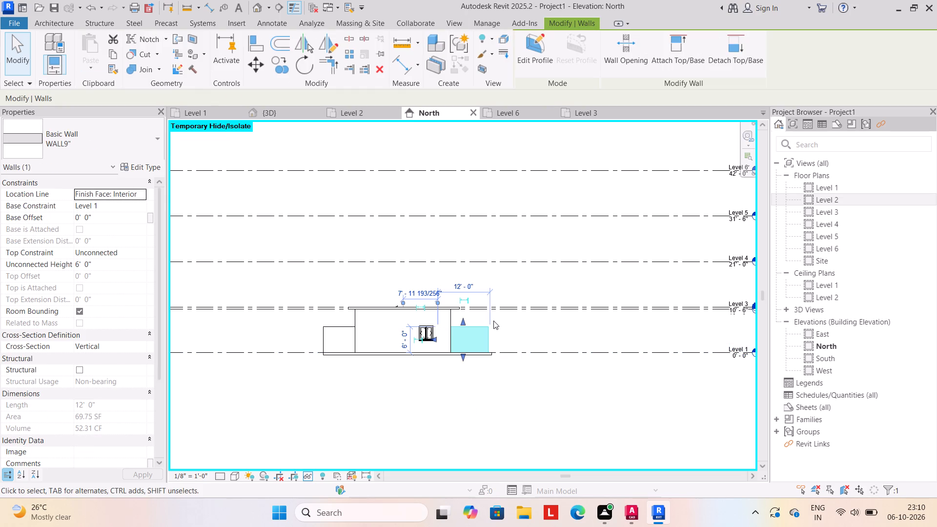
{"action": "type", "text": "HH"}
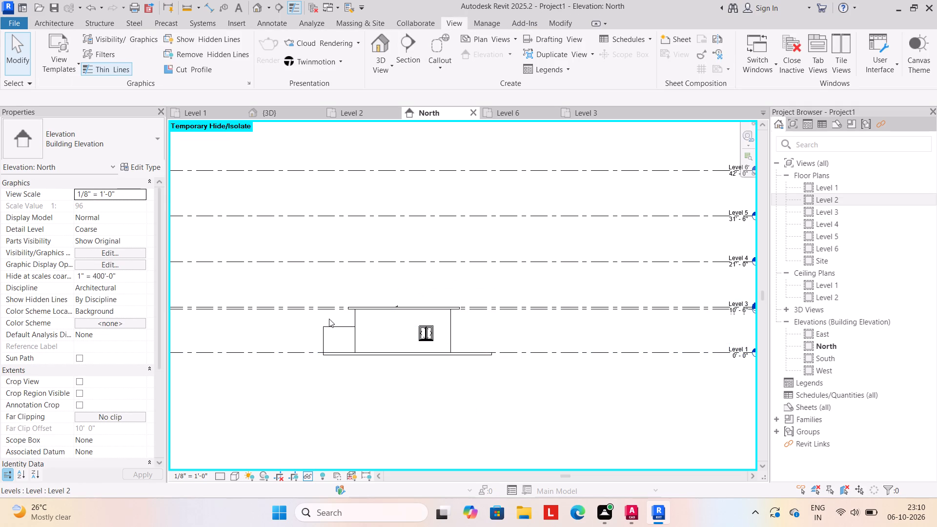
{"action": "left_click", "coordinate": [328, 322]}
{"action": "type", "text": "HH"}
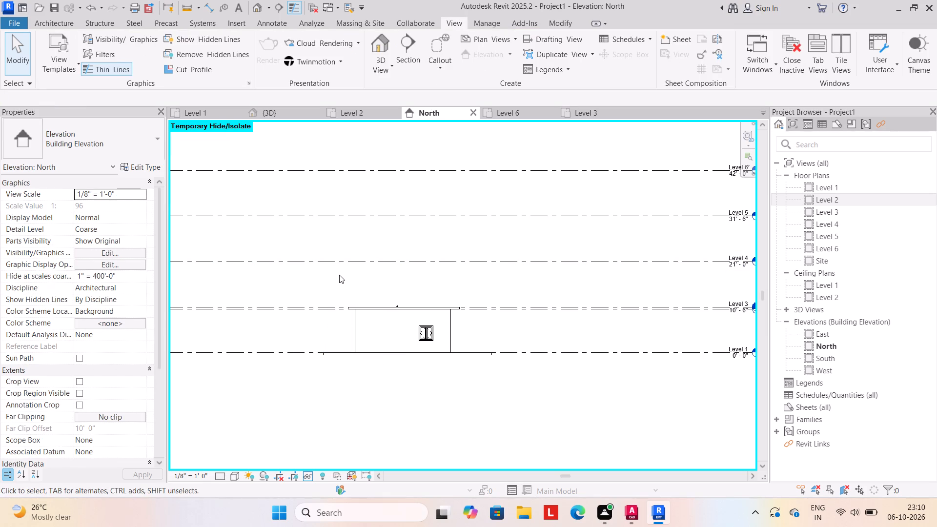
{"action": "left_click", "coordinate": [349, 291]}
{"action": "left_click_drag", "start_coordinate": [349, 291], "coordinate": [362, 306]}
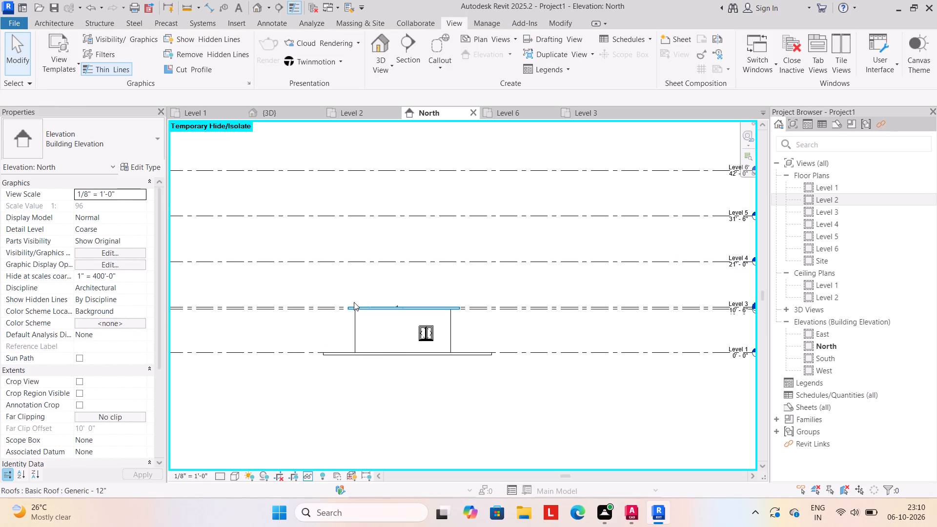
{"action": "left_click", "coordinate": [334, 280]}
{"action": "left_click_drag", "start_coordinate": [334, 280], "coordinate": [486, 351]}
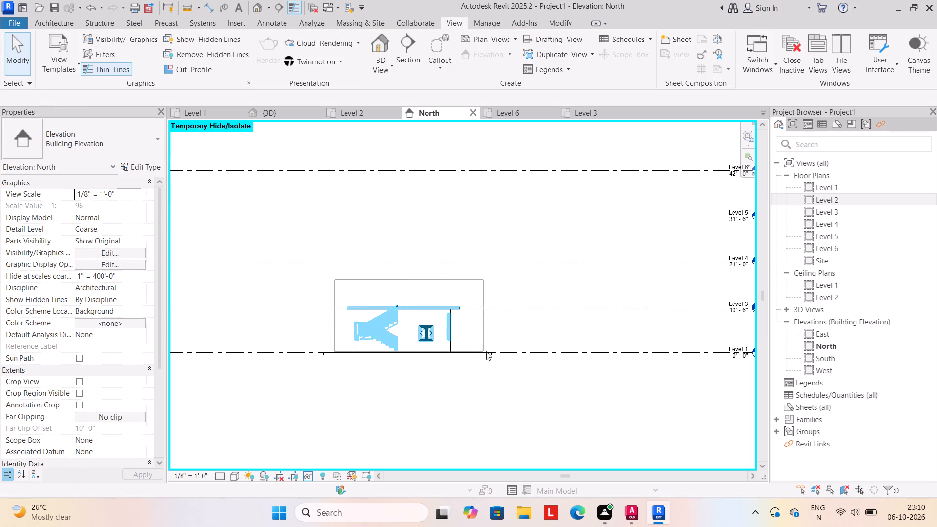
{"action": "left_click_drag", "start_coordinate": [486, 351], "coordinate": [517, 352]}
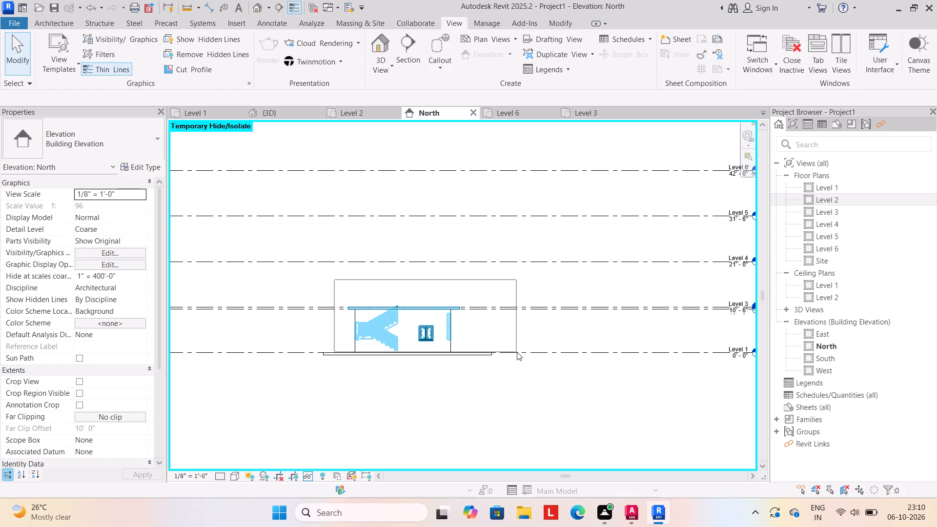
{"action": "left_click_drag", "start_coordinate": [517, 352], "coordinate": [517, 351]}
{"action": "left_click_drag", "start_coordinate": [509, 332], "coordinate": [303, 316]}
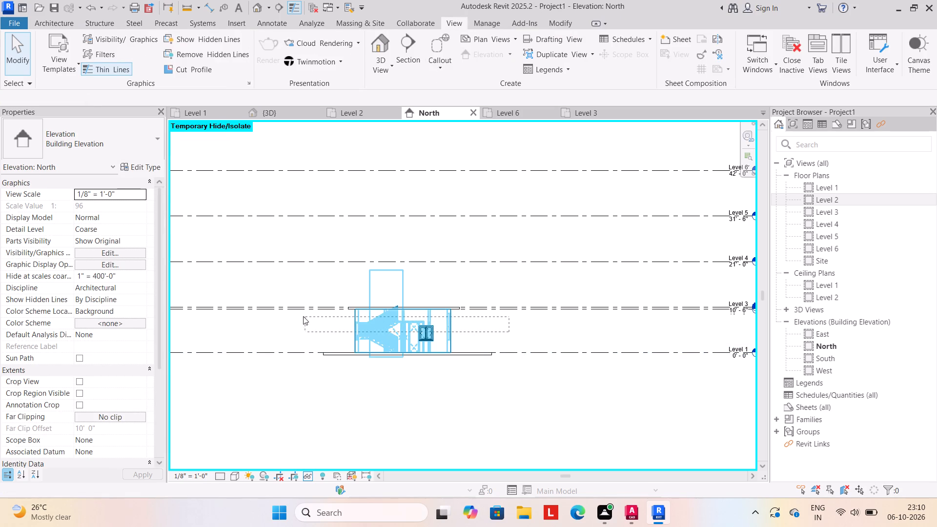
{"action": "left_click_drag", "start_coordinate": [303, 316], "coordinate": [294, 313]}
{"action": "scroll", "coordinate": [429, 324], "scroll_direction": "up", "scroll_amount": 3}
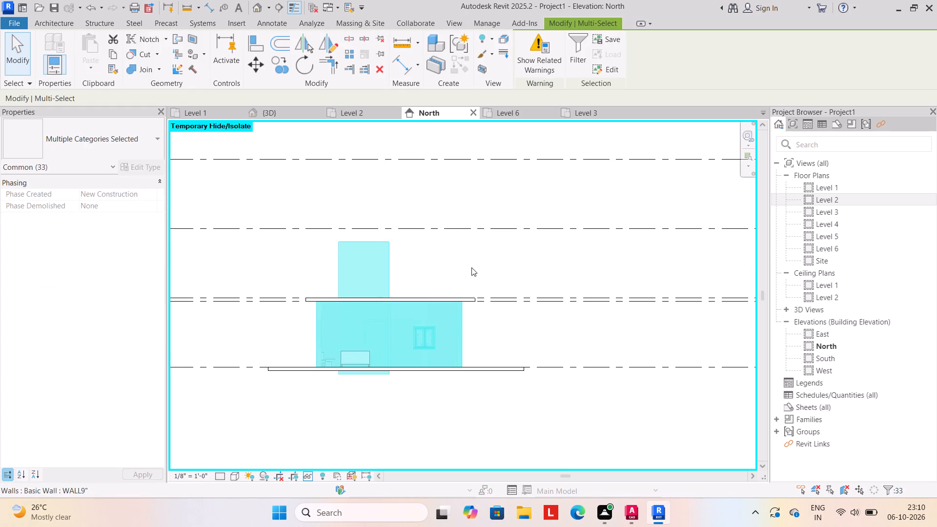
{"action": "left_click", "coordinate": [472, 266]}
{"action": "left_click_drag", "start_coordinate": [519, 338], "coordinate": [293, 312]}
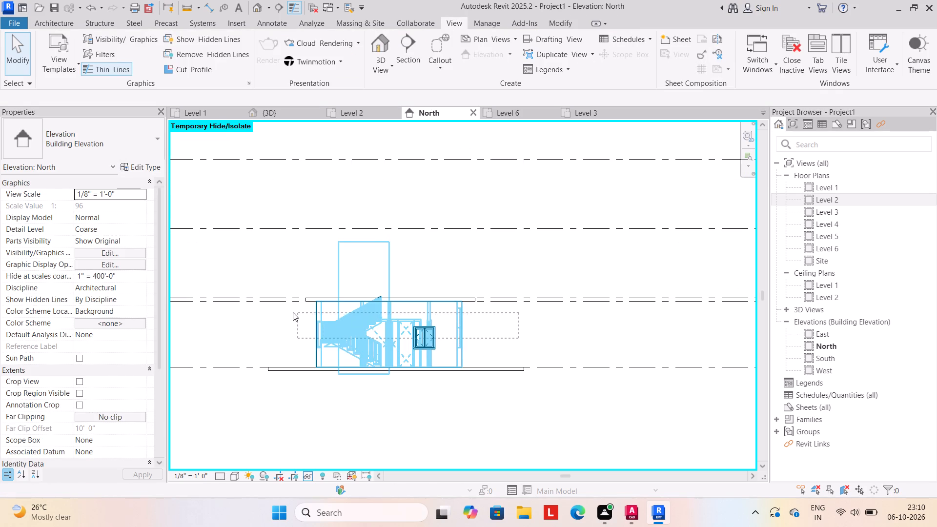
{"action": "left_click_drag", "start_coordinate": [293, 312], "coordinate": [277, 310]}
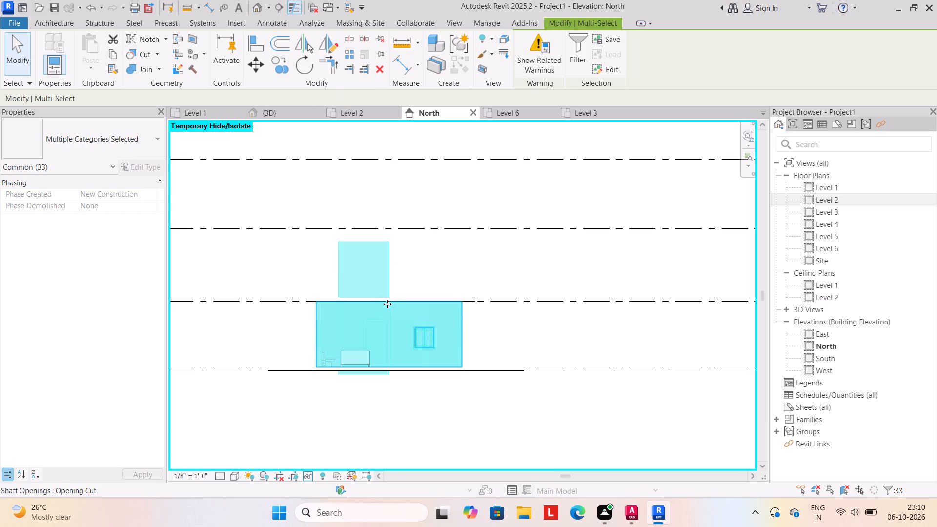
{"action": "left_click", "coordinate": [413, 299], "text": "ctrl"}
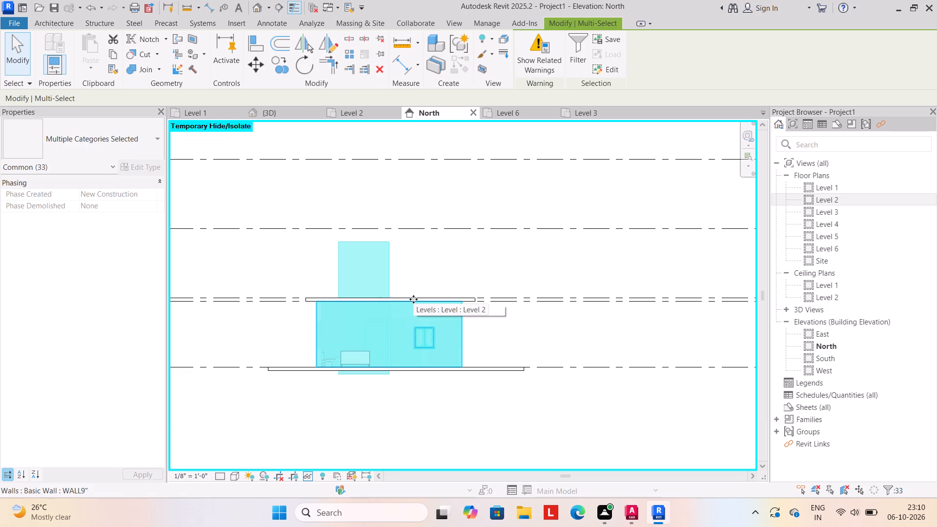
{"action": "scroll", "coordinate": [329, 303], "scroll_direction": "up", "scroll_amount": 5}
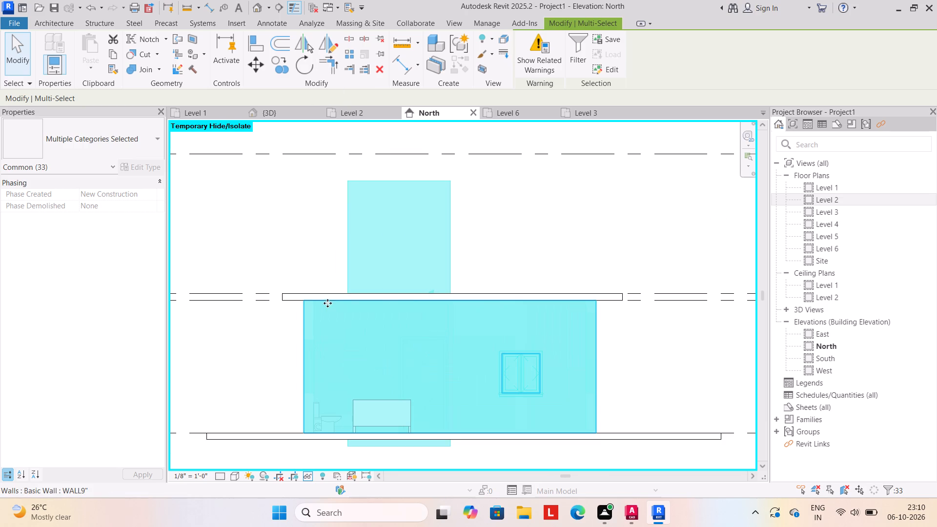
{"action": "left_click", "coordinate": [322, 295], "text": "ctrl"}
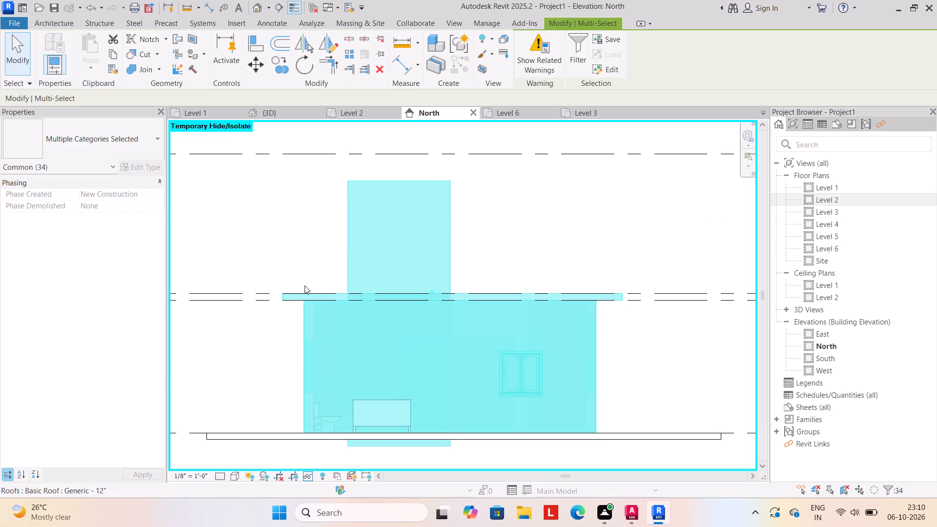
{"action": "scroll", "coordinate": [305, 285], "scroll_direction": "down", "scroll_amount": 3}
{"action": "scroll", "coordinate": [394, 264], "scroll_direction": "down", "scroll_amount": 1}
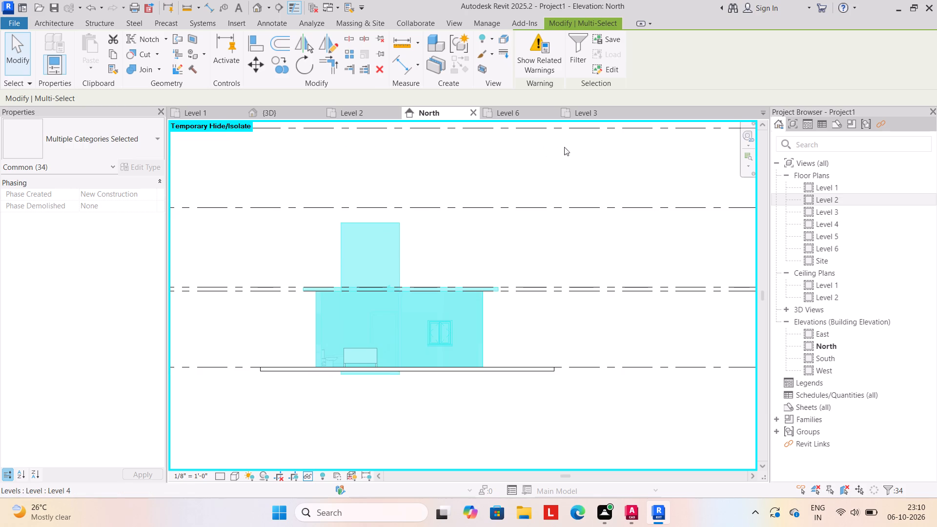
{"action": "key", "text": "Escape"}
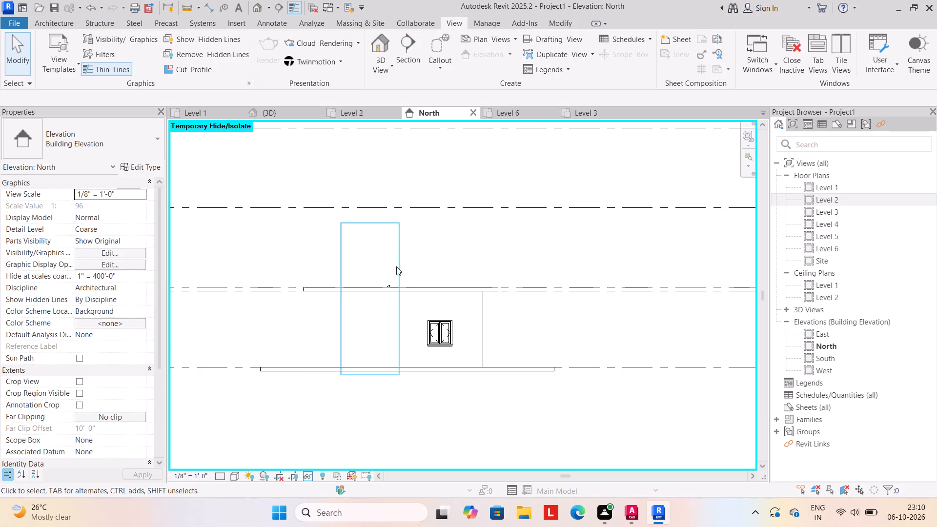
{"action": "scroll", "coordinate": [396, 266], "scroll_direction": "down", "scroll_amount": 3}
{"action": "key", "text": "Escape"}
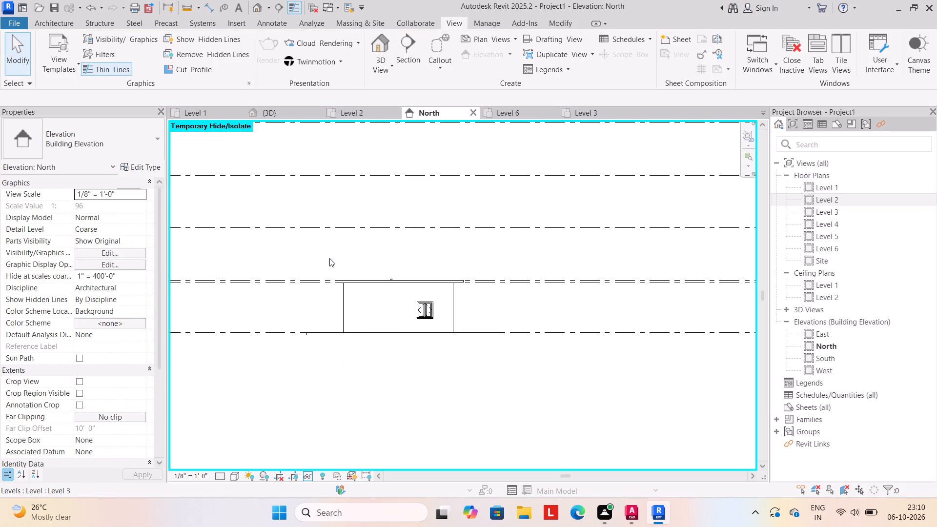
Copy all the ground-floor house elements, excluding the base slab, and paste them aligned to Level 3, Level 4 and Level 5.
{"action": "left_click", "coordinate": [329, 258]}
{"action": "left_click_drag", "start_coordinate": [326, 253], "coordinate": [513, 333]}
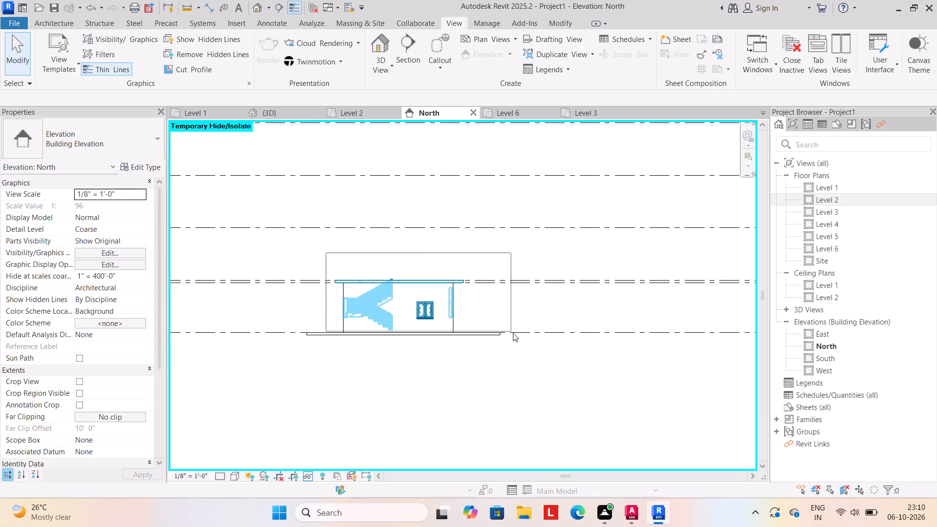
{"action": "left_click_drag", "start_coordinate": [513, 333], "coordinate": [515, 335]}
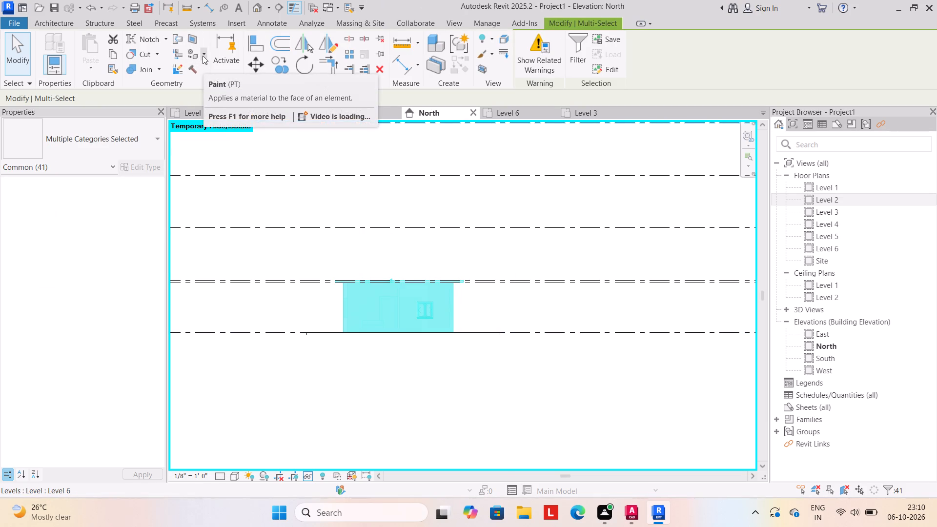
{"action": "left_click", "coordinate": [114, 53]}
{"action": "left_click", "coordinate": [90, 68]}
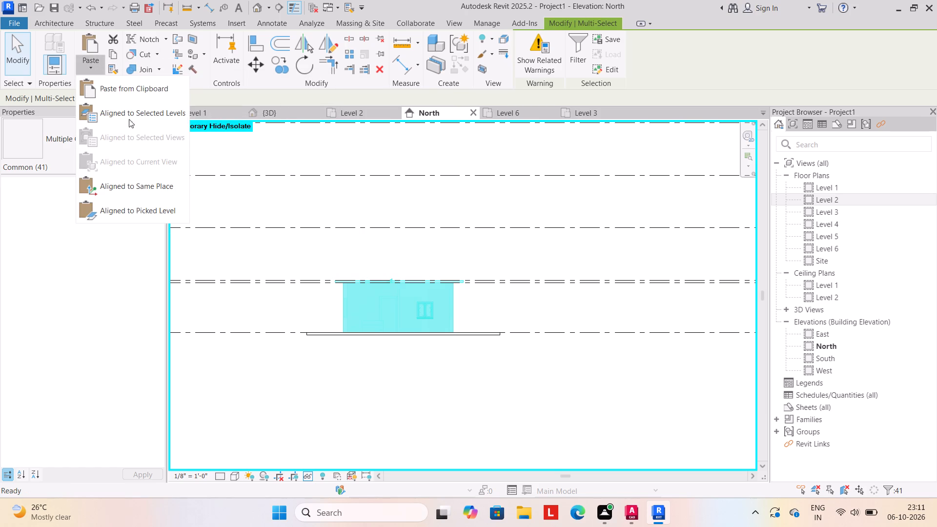
{"action": "left_click", "coordinate": [129, 112]}
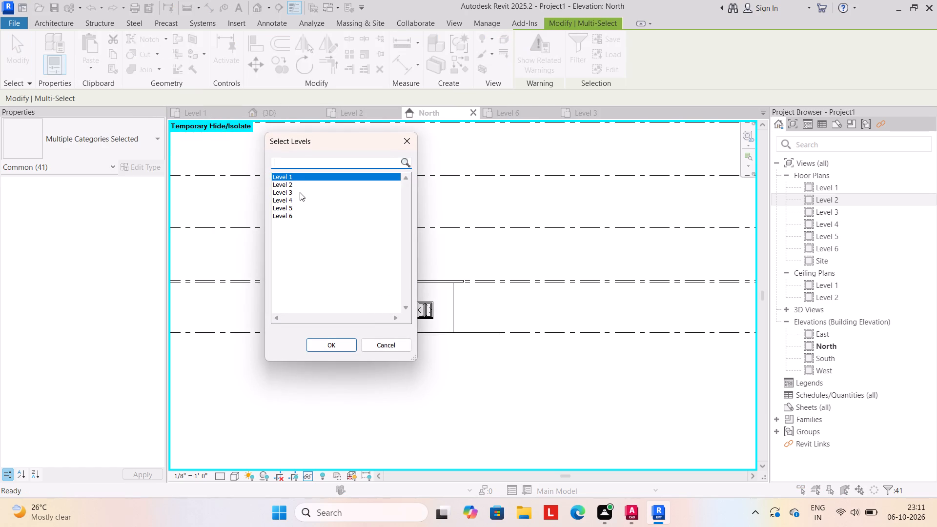
{"action": "left_click", "coordinate": [299, 194], "text": "ctrl"}
{"action": "left_click", "coordinate": [303, 179], "text": "ctrl"}
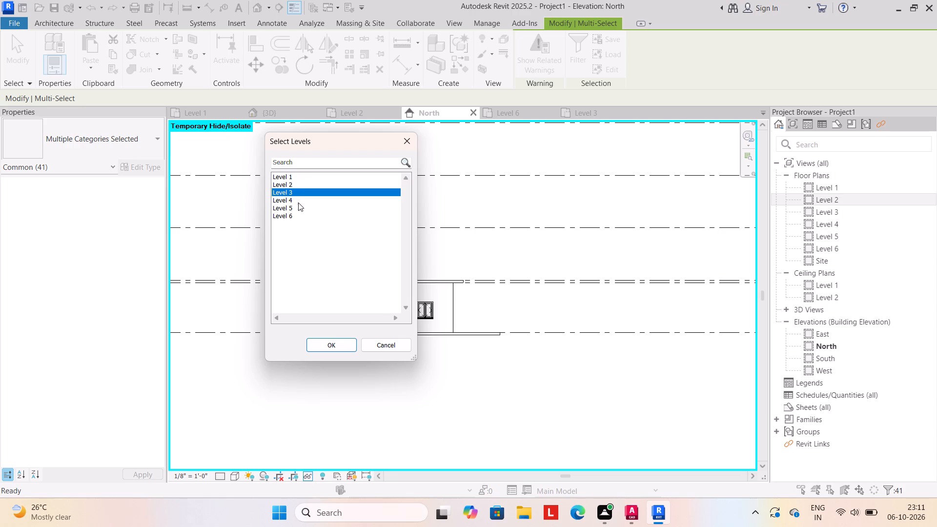
{"action": "left_click", "coordinate": [298, 203], "text": "ctrl"}
{"action": "left_click", "coordinate": [295, 207], "text": "ctrl"}
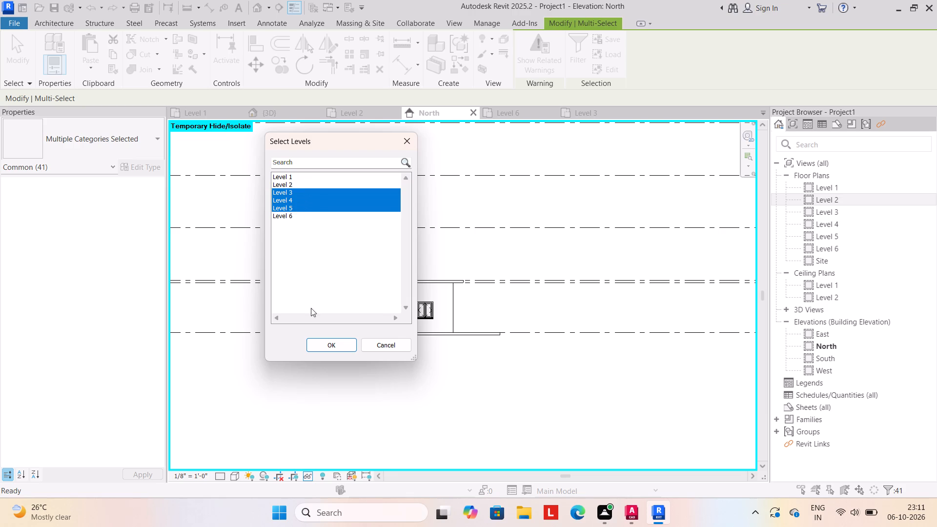
{"action": "left_click", "coordinate": [326, 343]}
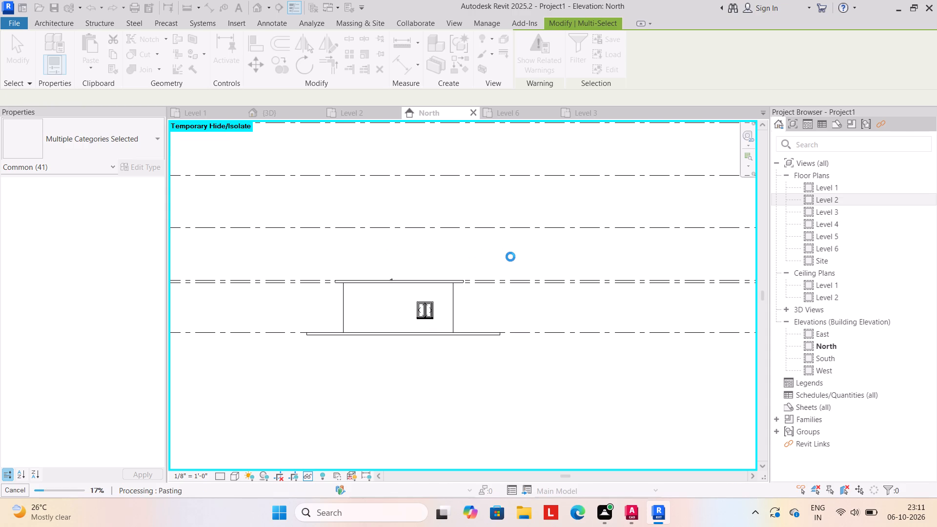
{"action": "scroll", "coordinate": [510, 257], "scroll_direction": "down", "scroll_amount": 1}
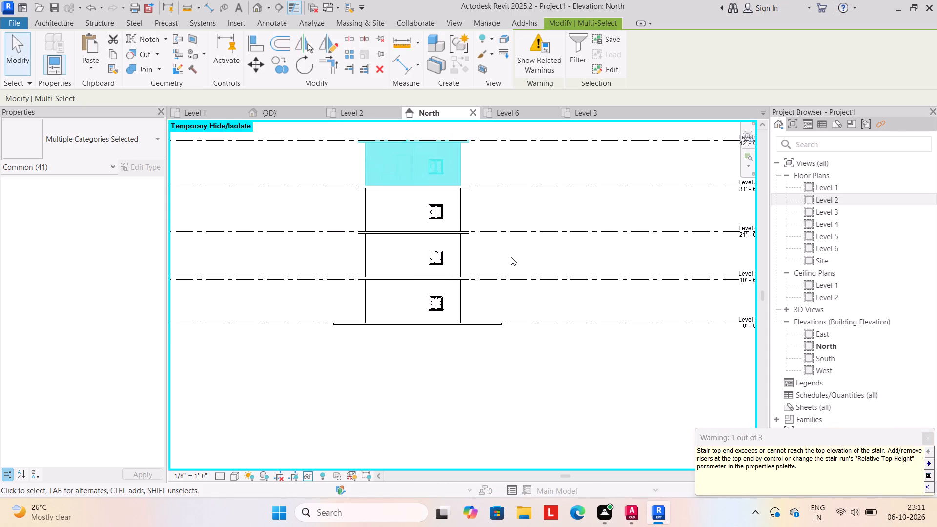
{"action": "middle_click_drag", "start_coordinate": [509, 257], "coordinate": [466, 283]}
{"action": "key", "text": "Escape"}
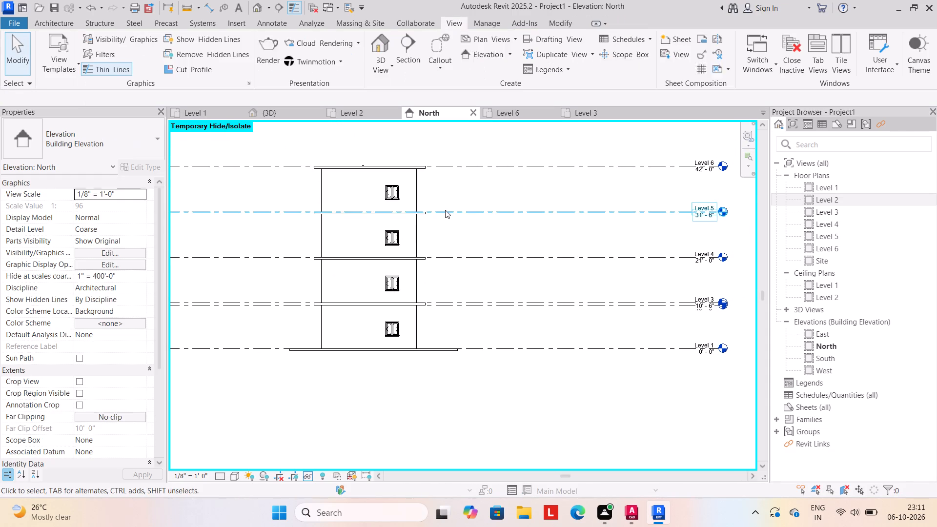
Delete the copied top storey between Level 5 and Level 6, including its walls, bed, remaining fixtures and the roof at Level 6.
{"action": "left_click_drag", "start_coordinate": [471, 188], "coordinate": [276, 187]}
{"action": "key", "text": "Delete"}
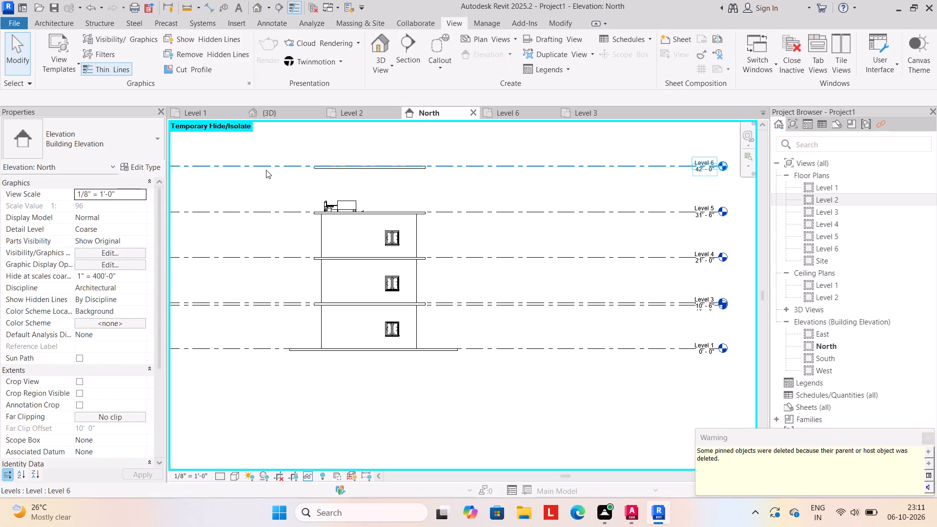
{"action": "middle_click_drag", "start_coordinate": [352, 238], "coordinate": [345, 289], "text": "shift"}
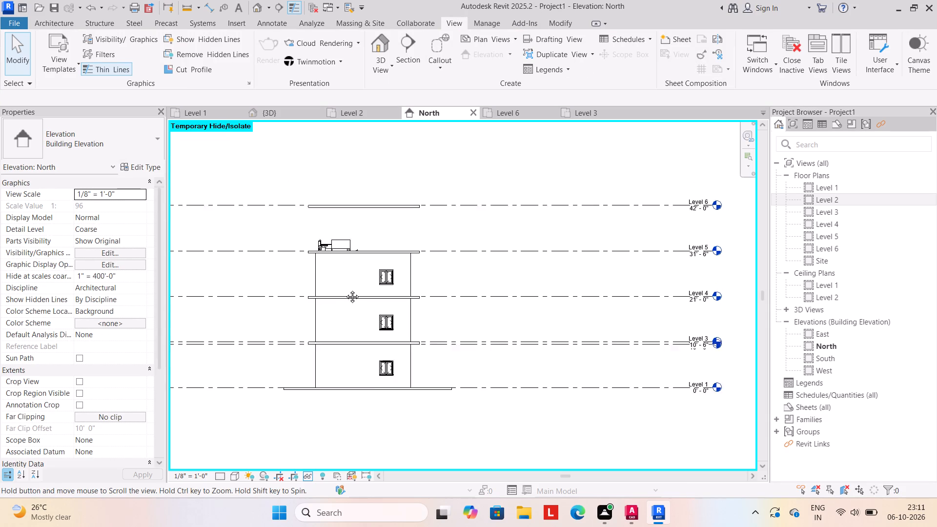
{"action": "middle_click_drag", "start_coordinate": [345, 289], "coordinate": [340, 313], "text": "shift"}
{"action": "left_click", "coordinate": [337, 278]}
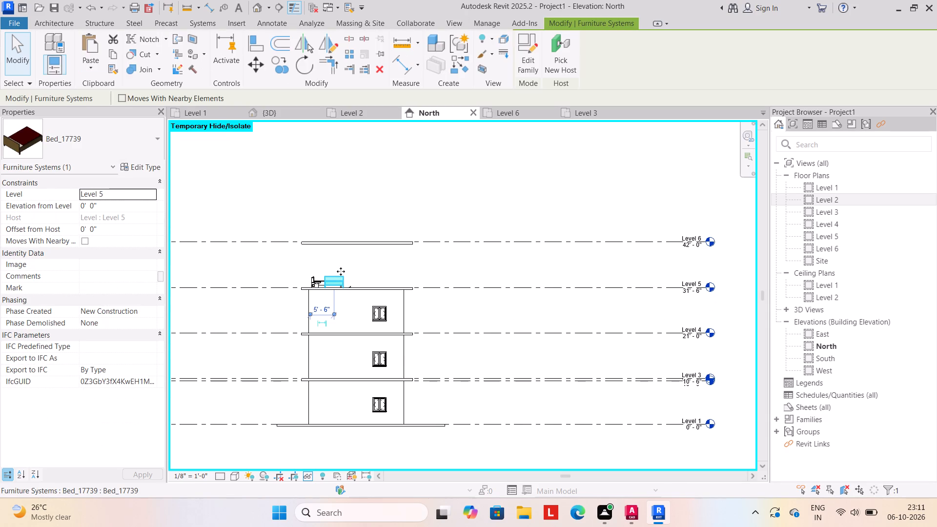
{"action": "key", "text": "Delete"}
{"action": "left_click", "coordinate": [317, 279]}
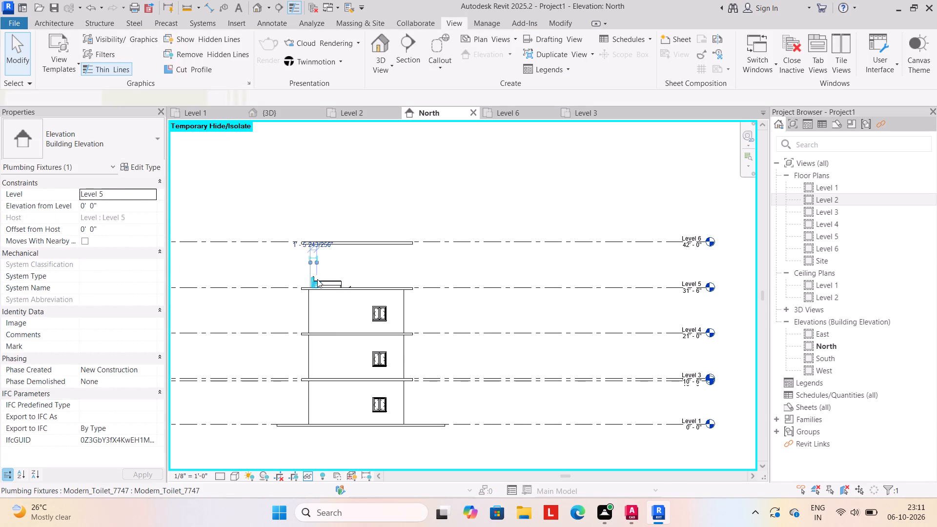
{"action": "key", "text": "Delete"}
{"action": "left_click", "coordinate": [320, 279]}
{"action": "key", "text": "Delete"}
{"action": "left_click", "coordinate": [337, 245]}
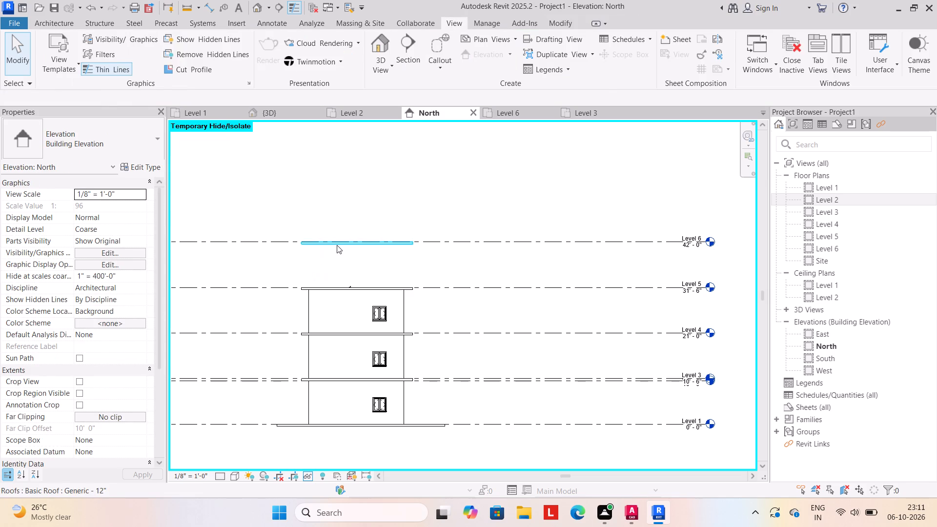
{"action": "key", "text": "Delete"}
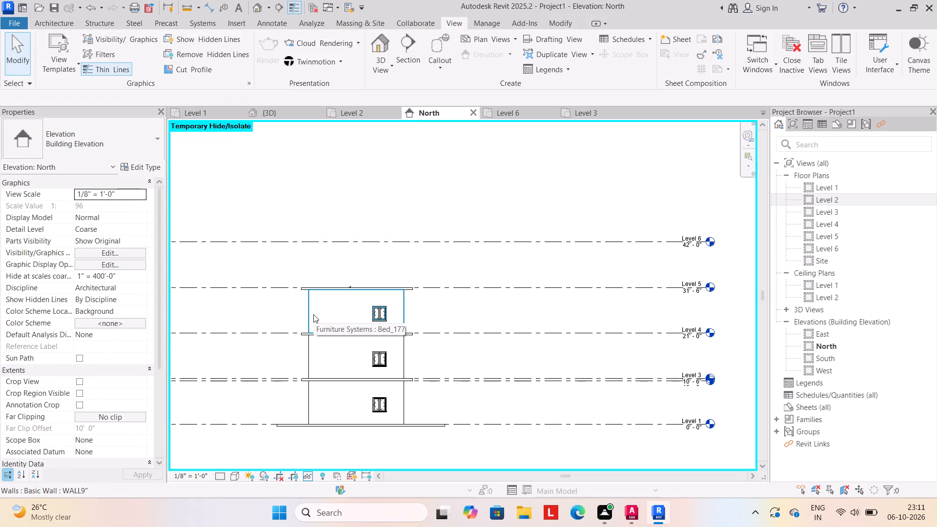
Delete the copied storey between Level 4 and Level 5 in the North elevation, including its roof, windows, stair and walls.
{"action": "scroll", "coordinate": [313, 314], "scroll_direction": "up", "scroll_amount": 3}
{"action": "scroll", "coordinate": [313, 312], "scroll_direction": "down", "scroll_amount": 2}
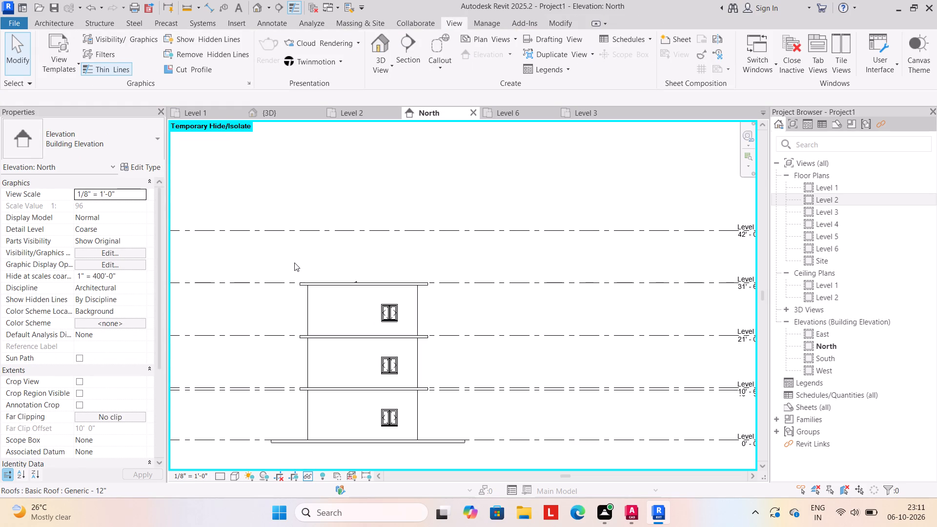
{"action": "left_click", "coordinate": [294, 261]}
{"action": "left_click_drag", "start_coordinate": [294, 261], "coordinate": [353, 314]}
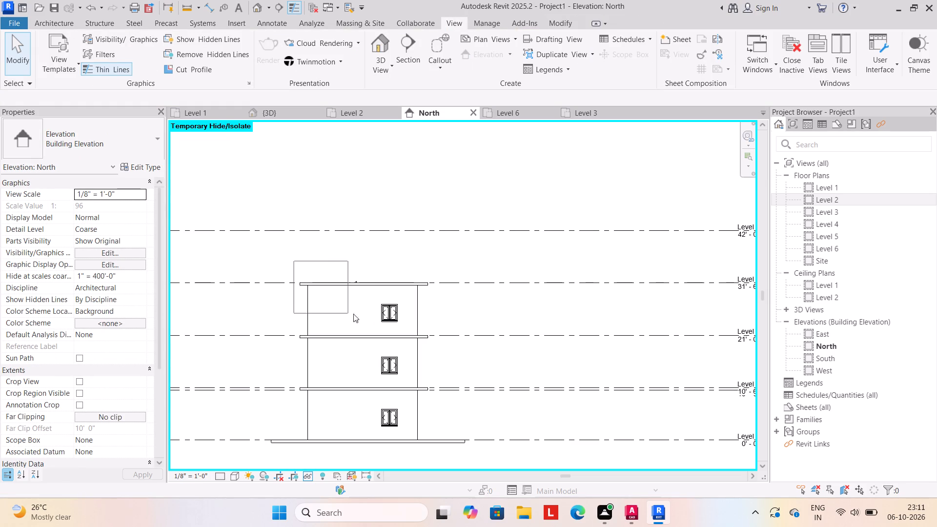
{"action": "left_click_drag", "start_coordinate": [353, 314], "coordinate": [452, 331]}
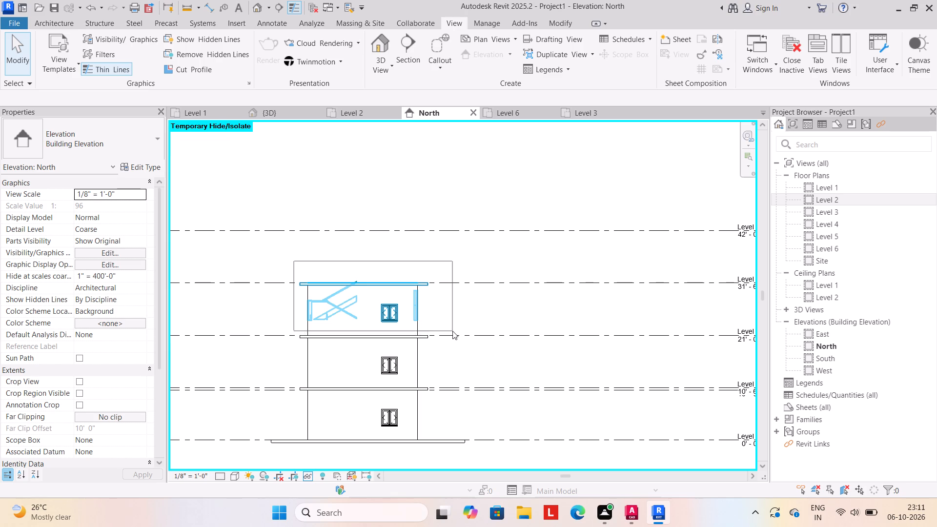
{"action": "left_click_drag", "start_coordinate": [452, 331], "coordinate": [458, 334]}
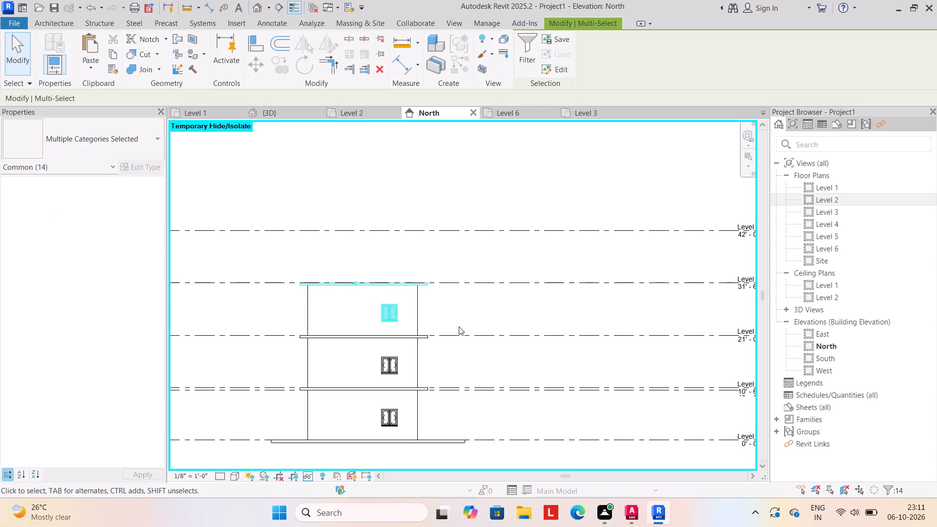
{"action": "key", "text": "Delete"}
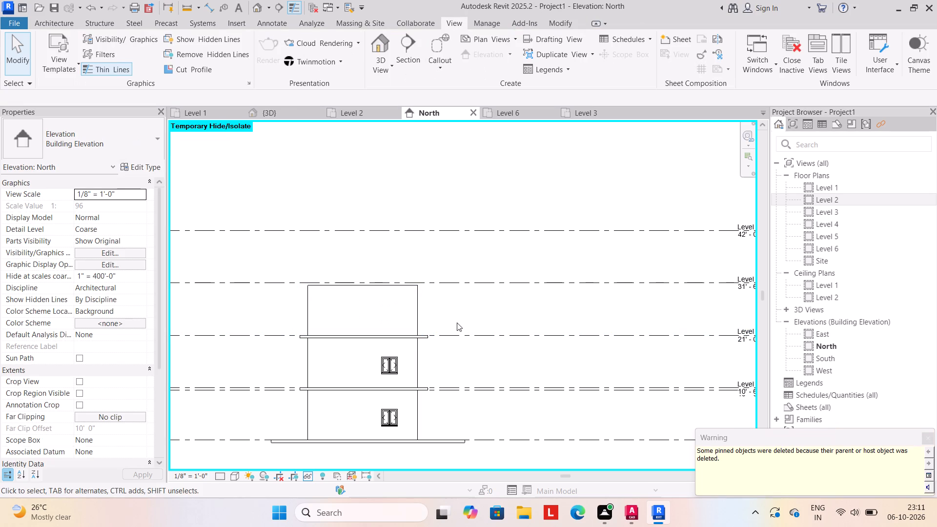
{"action": "left_click_drag", "start_coordinate": [502, 311], "coordinate": [425, 312]}
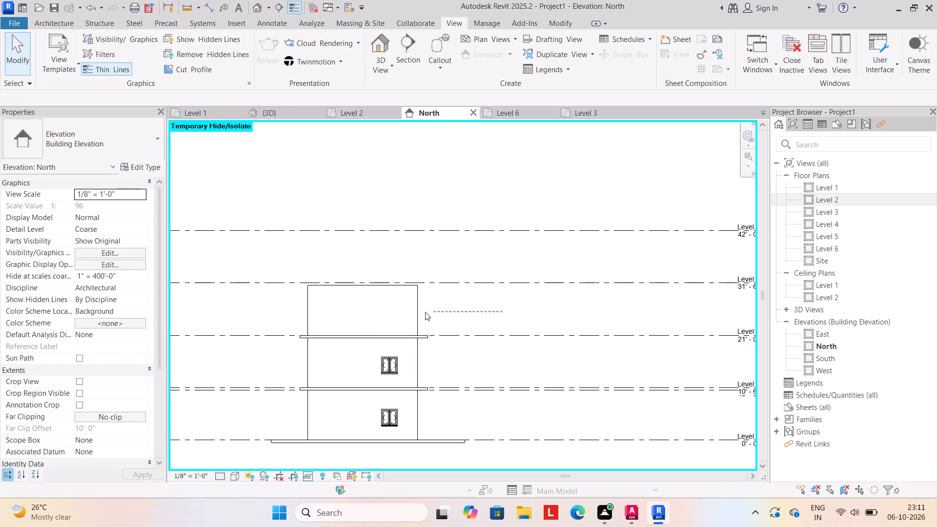
{"action": "left_click_drag", "start_coordinate": [425, 312], "coordinate": [281, 312]}
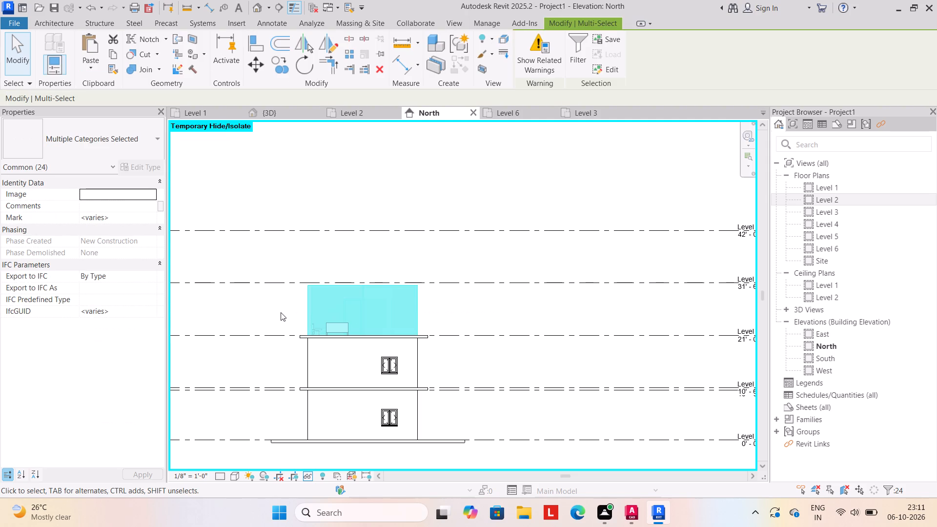
{"action": "key", "text": "Delete"}
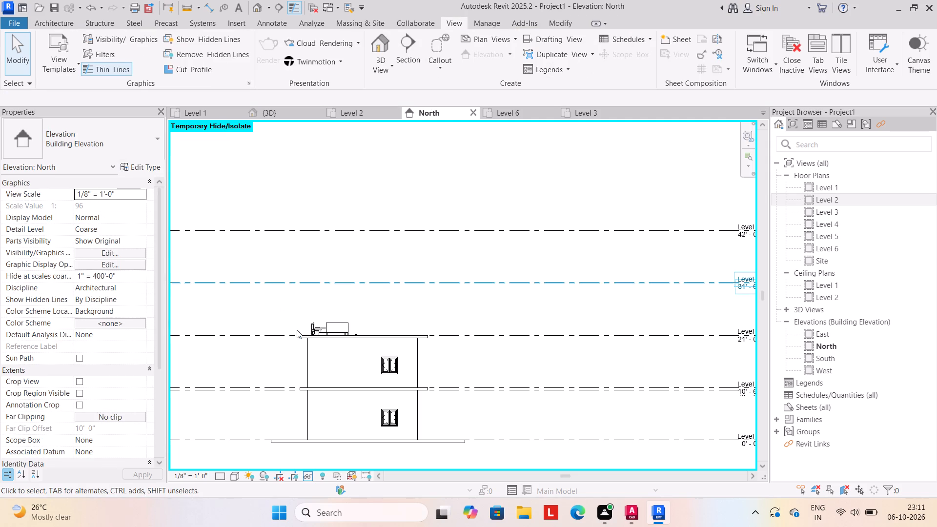
Delete the two leftover beds and the toilet standing on the roof at Level 4.
{"action": "left_click", "coordinate": [345, 326]}
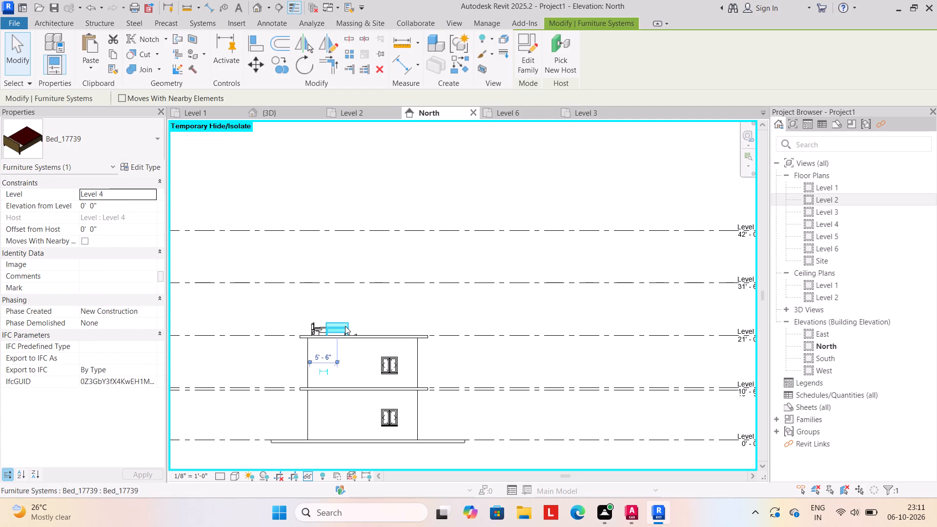
{"action": "key", "text": "Delete"}
{"action": "scroll", "coordinate": [315, 321], "scroll_direction": "up", "scroll_amount": 5}
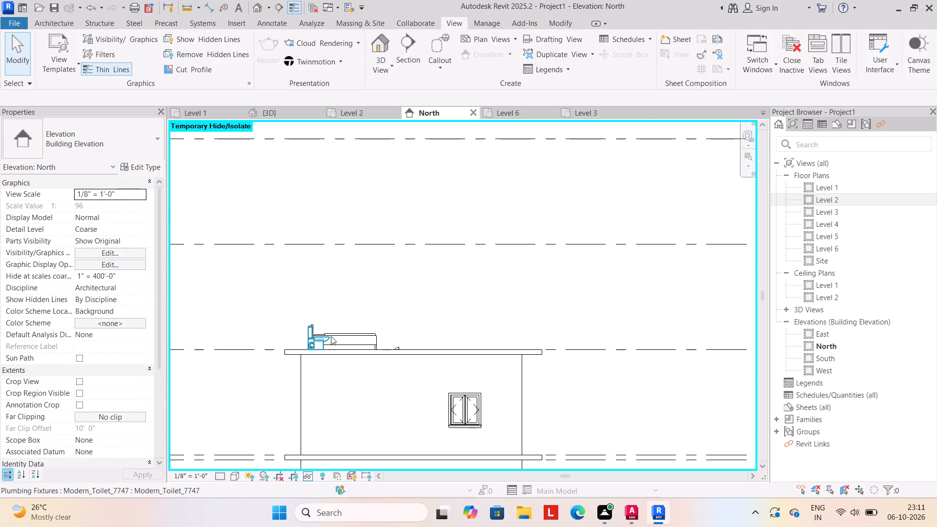
{"action": "left_click", "coordinate": [331, 336]}
{"action": "key", "text": "Delete"}
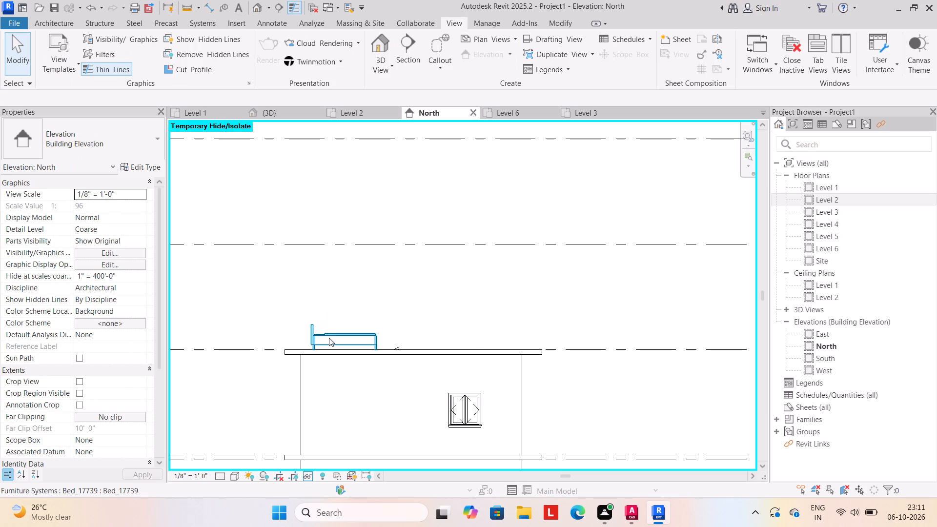
{"action": "left_click", "coordinate": [329, 338]}
{"action": "key", "text": "Delete"}
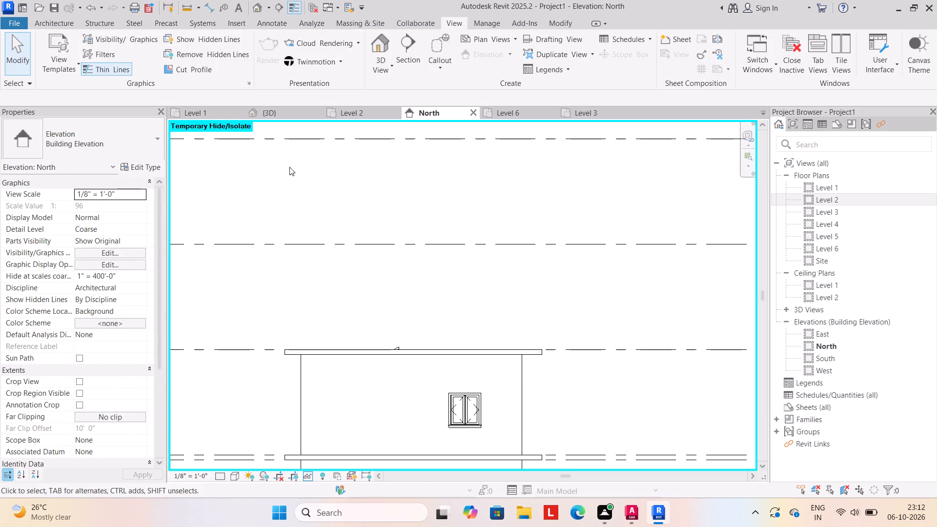
In the 3D view, delete the copied IN4.dwg drawing lying on the roof at Level 4.
{"action": "left_click", "coordinate": [286, 114]}
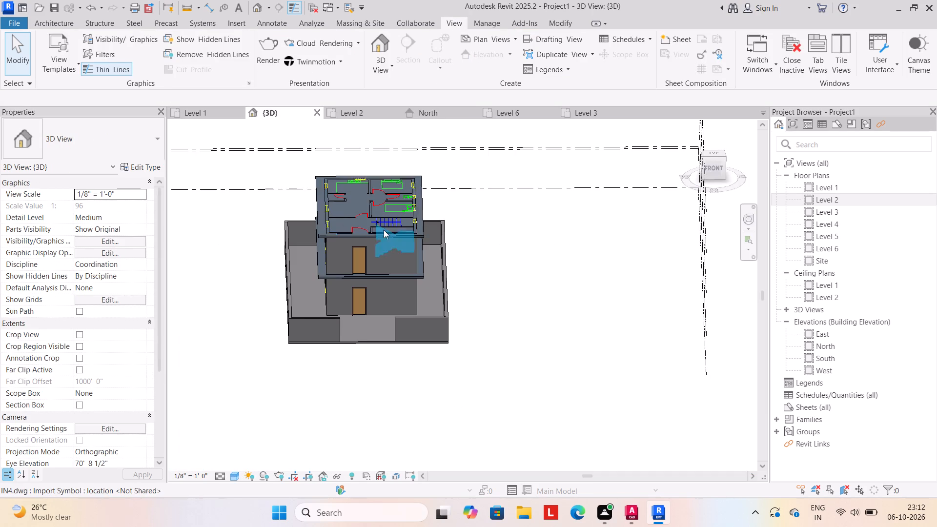
{"action": "scroll", "coordinate": [409, 224], "scroll_direction": "up", "scroll_amount": 7}
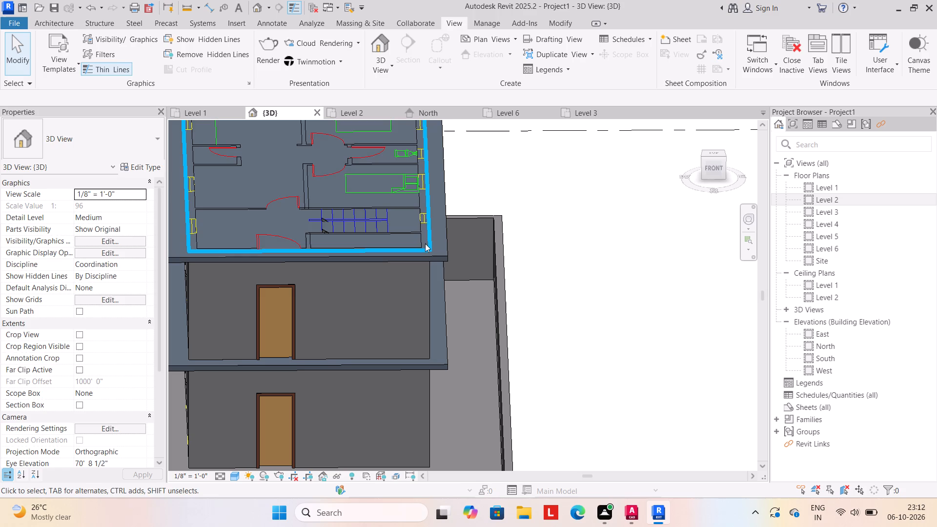
{"action": "left_click", "coordinate": [425, 243]}
{"action": "key", "text": "Delete"}
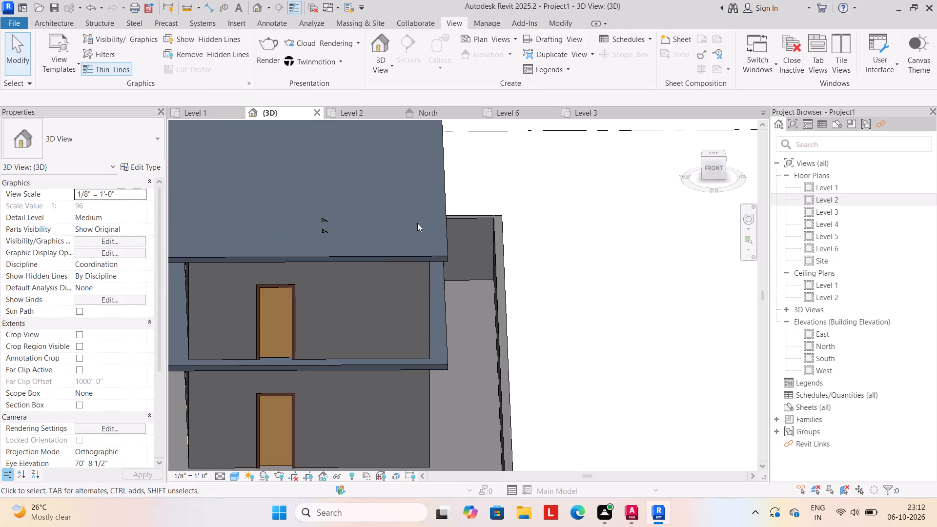
Examine the house in the 3D view and compare it with the Level 1 plan.
{"action": "scroll", "coordinate": [265, 181], "scroll_direction": "down", "scroll_amount": 7}
{"action": "middle_click_drag", "start_coordinate": [276, 200], "coordinate": [345, 253]}
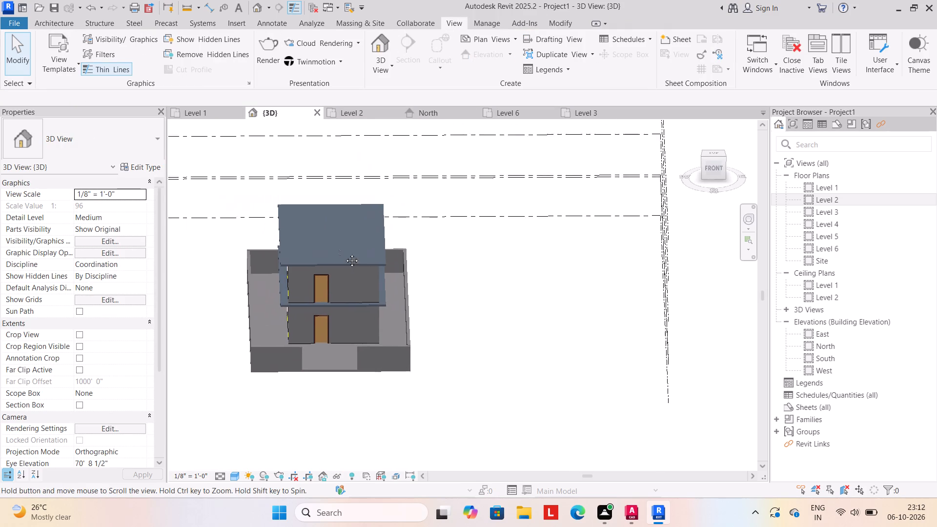
{"action": "middle_click_drag", "start_coordinate": [345, 253], "coordinate": [347, 252]}
{"action": "left_click", "coordinate": [210, 116]}
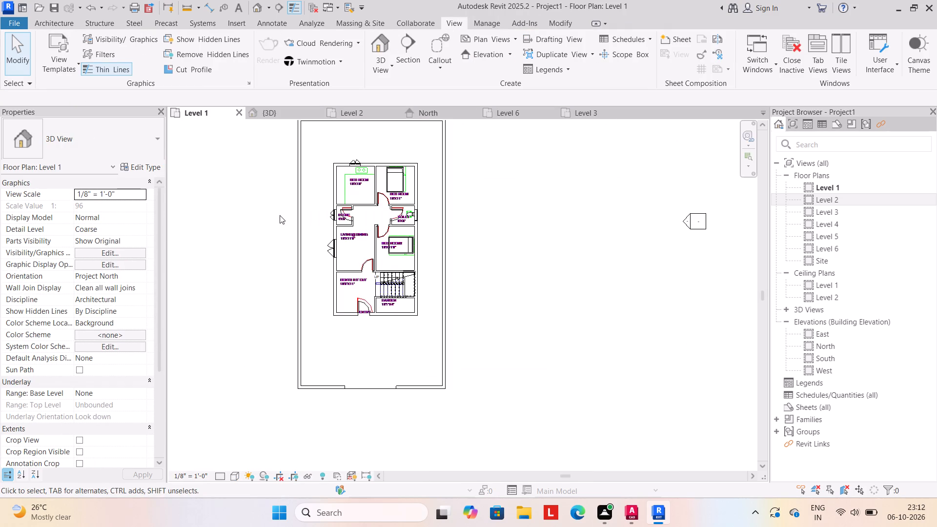
{"action": "scroll", "coordinate": [280, 215], "scroll_direction": "down", "scroll_amount": 2}
{"action": "middle_click_drag", "start_coordinate": [281, 217], "coordinate": [280, 246]}
{"action": "left_click", "coordinate": [264, 110]}
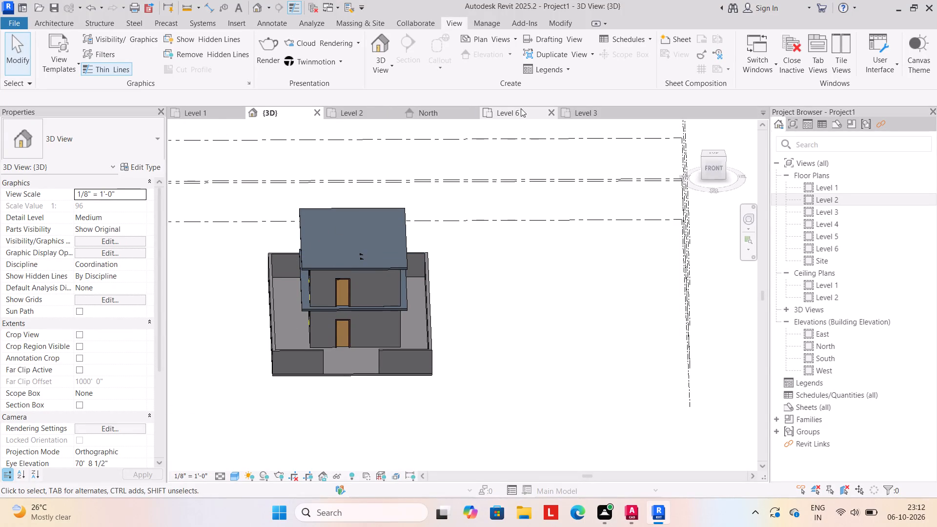
Create a rectangular shaft opening about 8'-10" by 6'-4" over the staircase in the Level 3 plan, with its base constraint at Level 4.
{"action": "left_click", "coordinate": [587, 110]}
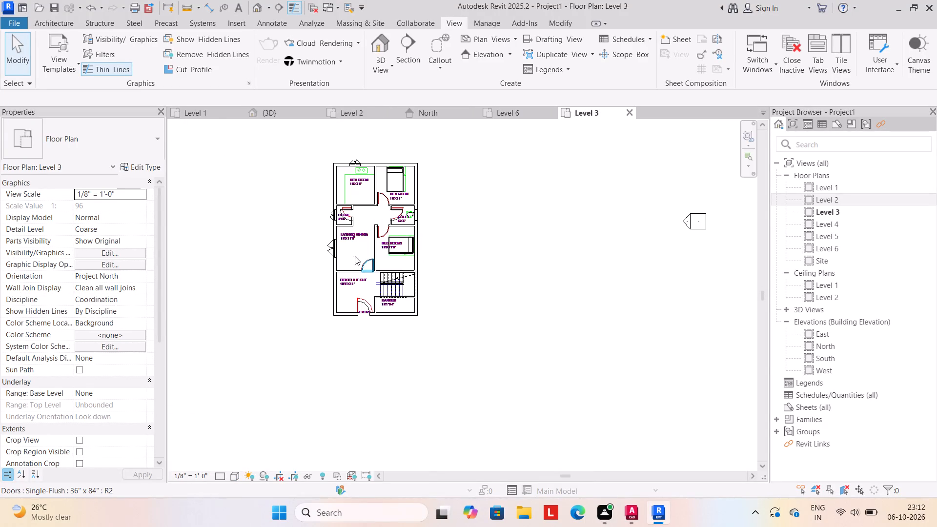
{"action": "scroll", "coordinate": [420, 285], "scroll_direction": "up", "scroll_amount": 3}
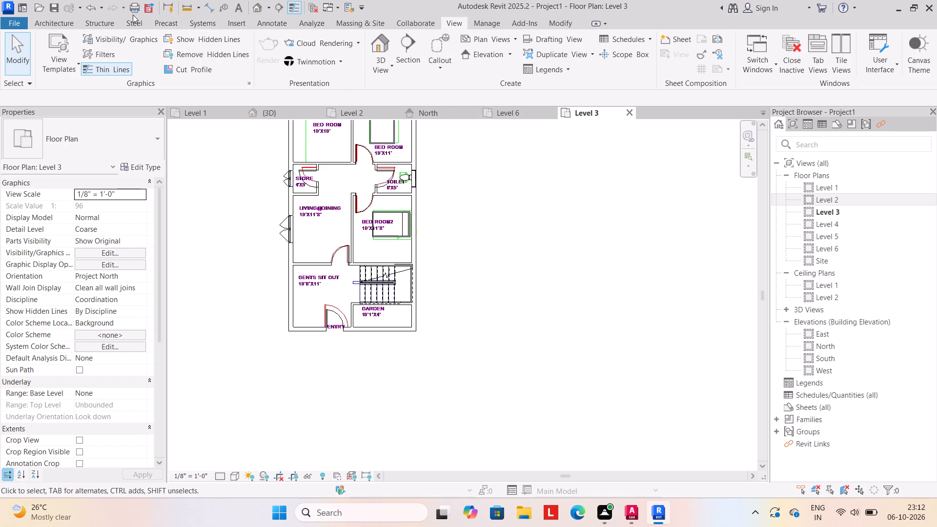
{"action": "left_click", "coordinate": [67, 27]}
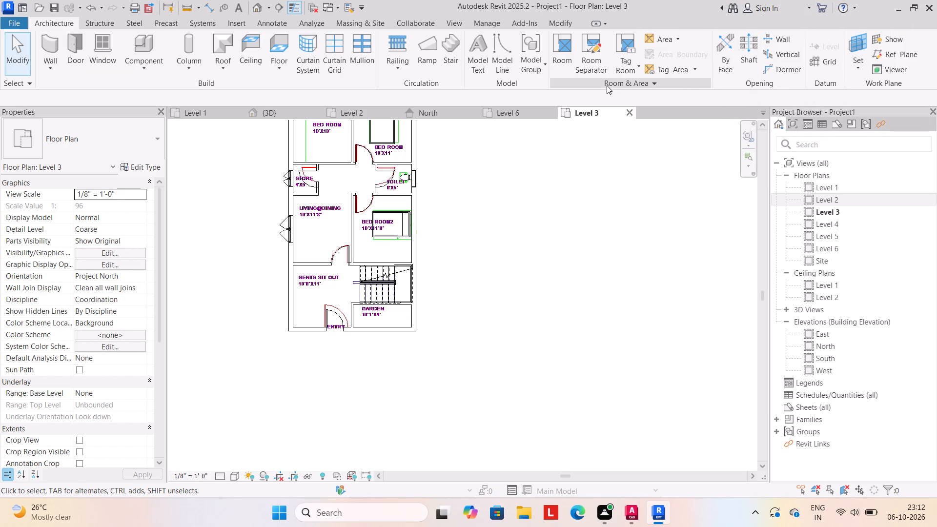
{"action": "left_click", "coordinate": [742, 50]}
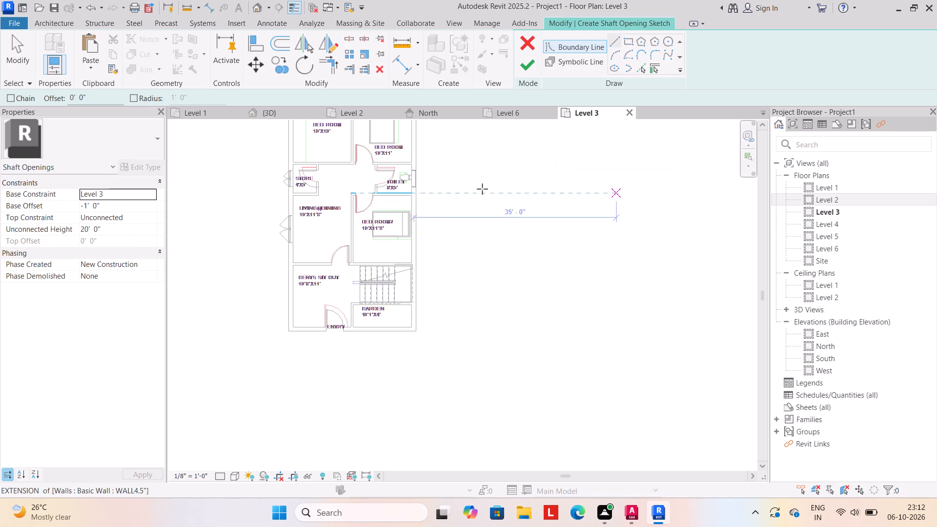
{"action": "left_click", "coordinate": [148, 197]}
{"action": "left_click", "coordinate": [128, 235]}
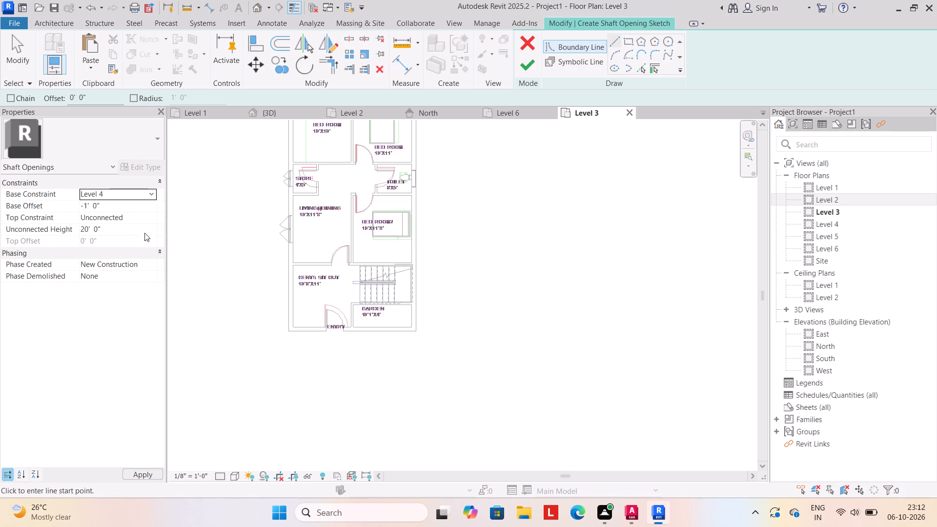
{"action": "scroll", "coordinate": [372, 273], "scroll_direction": "up", "scroll_amount": 3}
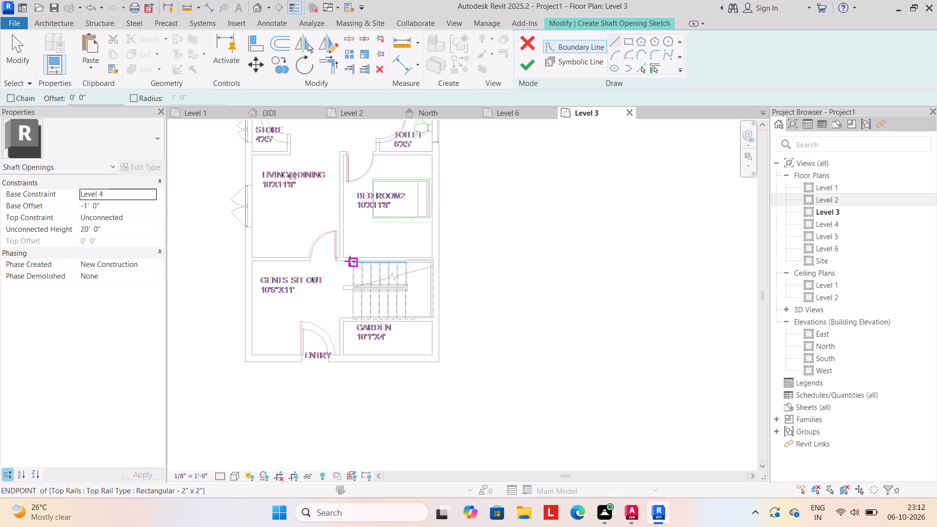
{"action": "left_click", "coordinate": [349, 261]}
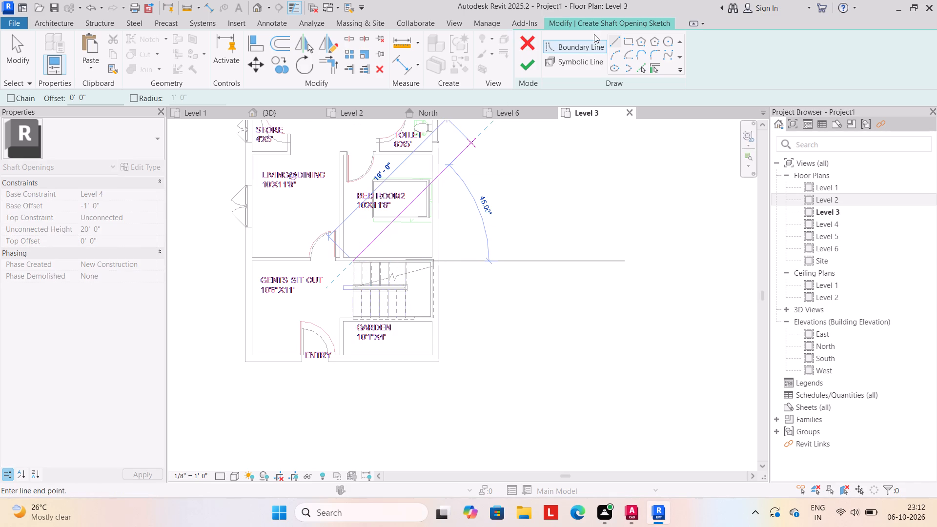
{"action": "left_click", "coordinate": [627, 39]}
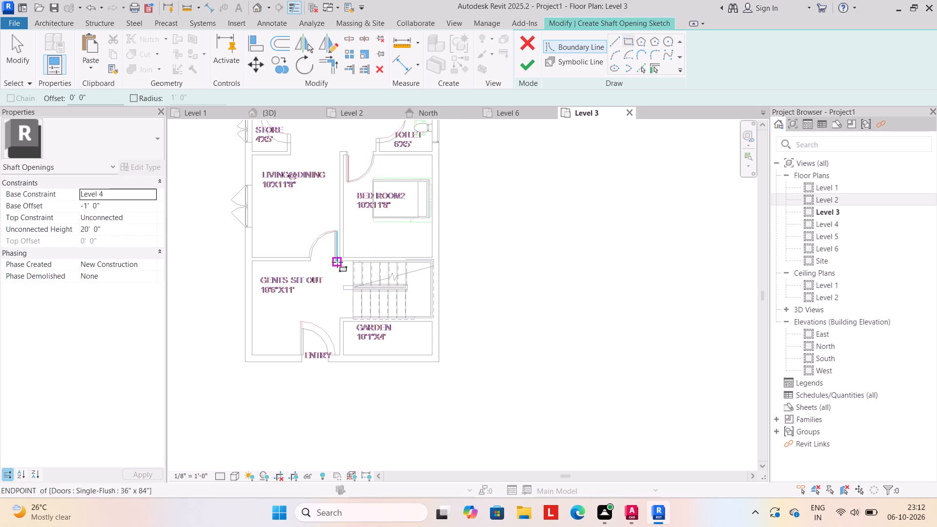
{"action": "left_click", "coordinate": [349, 260]}
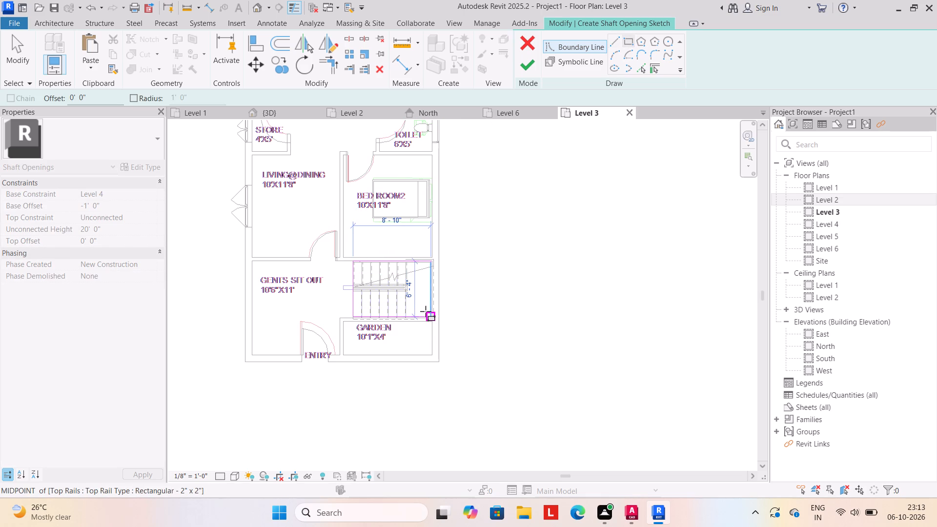
{"action": "left_click", "coordinate": [426, 311]}
{"action": "left_click", "coordinate": [526, 65]}
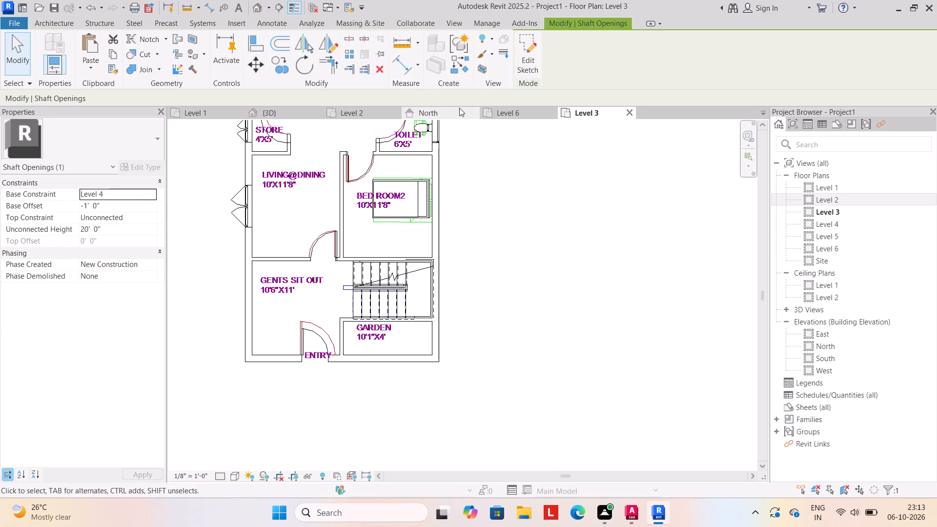
Inspect the stair opening in the 3D view, and check the storeys in the North elevation and the Level 3 plan.
{"action": "left_click", "coordinate": [277, 114]}
{"action": "left_click", "coordinate": [482, 280]}
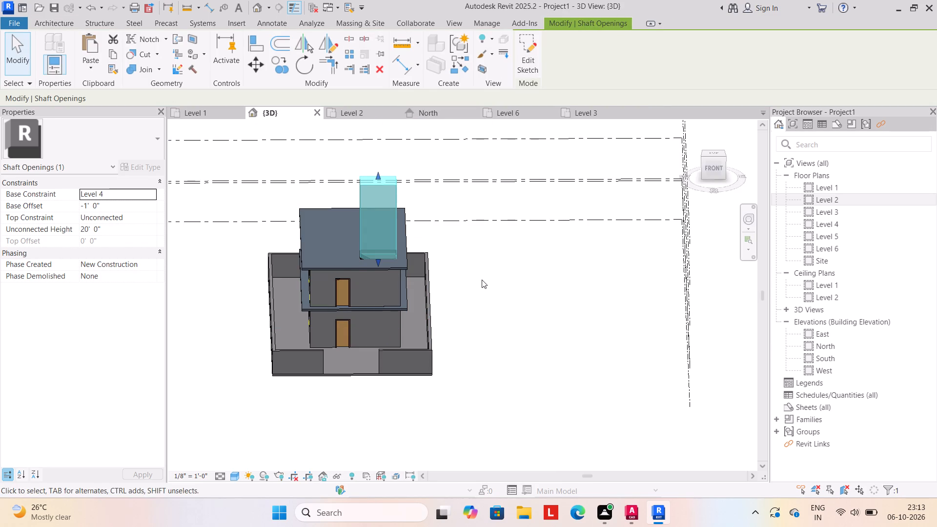
{"action": "middle_click_drag", "start_coordinate": [472, 358], "coordinate": [453, 445], "text": "shift"}
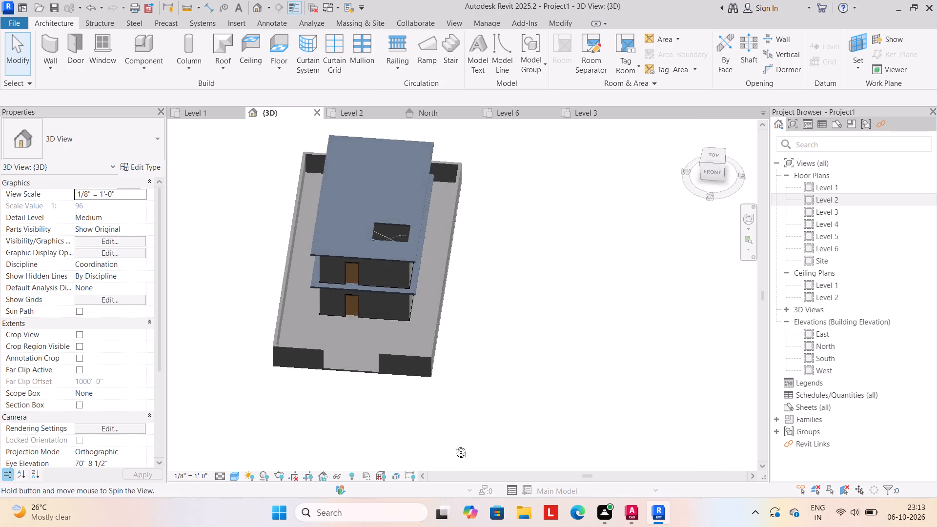
{"action": "middle_click_drag", "start_coordinate": [453, 445], "coordinate": [483, 360], "text": "shift"}
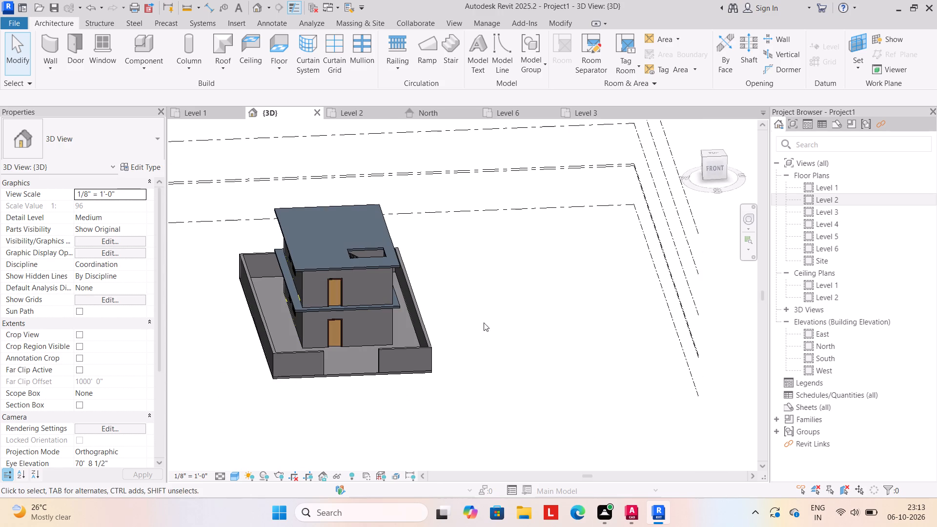
{"action": "left_click", "coordinate": [437, 111]}
{"action": "scroll", "coordinate": [430, 256], "scroll_direction": "down", "scroll_amount": 5}
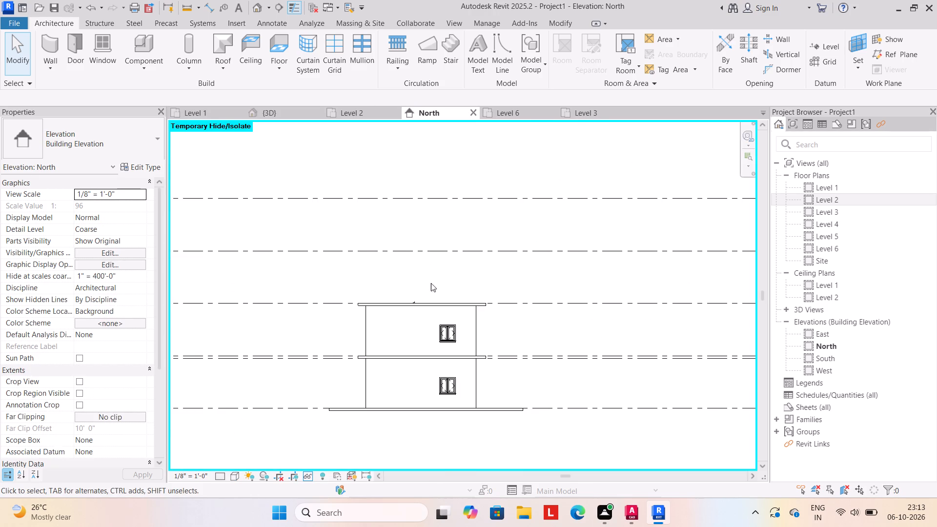
{"action": "middle_click_drag", "start_coordinate": [451, 286], "coordinate": [396, 289]}
{"action": "scroll", "coordinate": [422, 276], "scroll_direction": "down", "scroll_amount": 1}
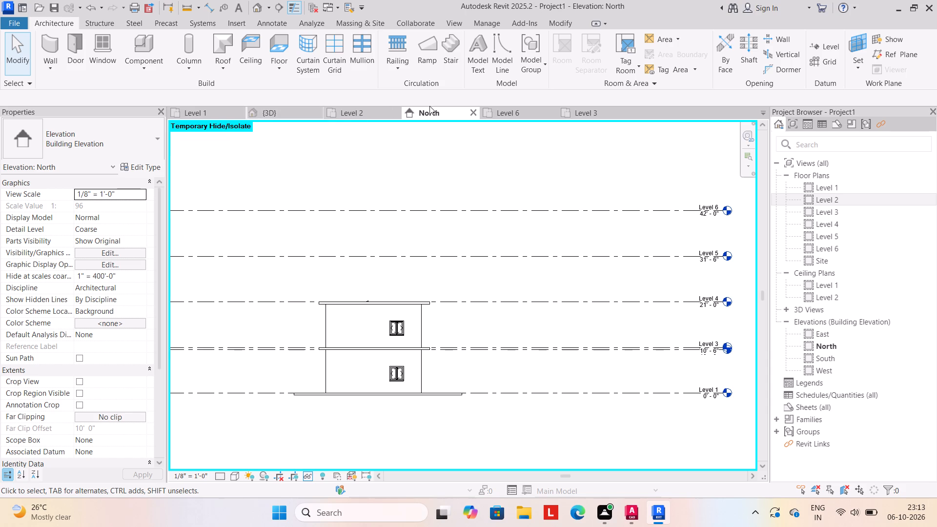
{"action": "left_click", "coordinate": [597, 114]}
{"action": "scroll", "coordinate": [372, 246], "scroll_direction": "down", "scroll_amount": 4}
{"action": "middle_click_drag", "start_coordinate": [372, 244], "coordinate": [384, 288]}
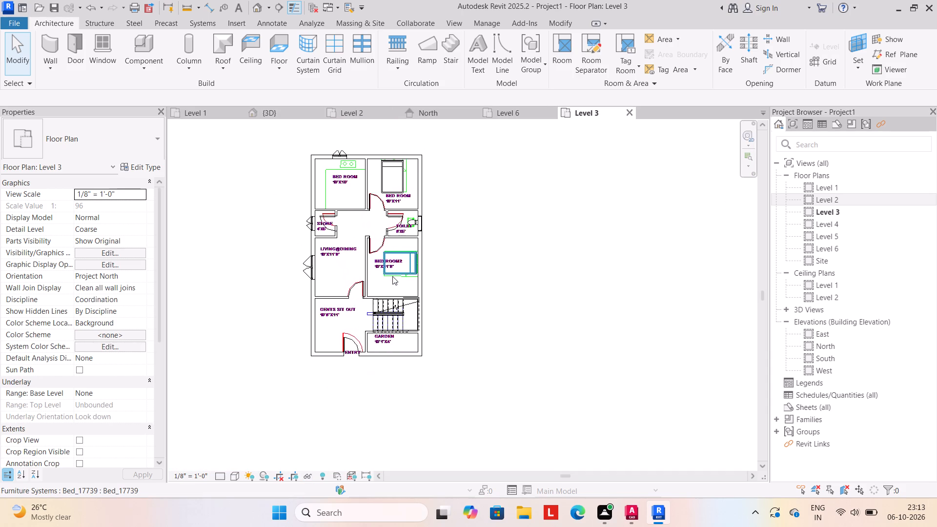
{"action": "scroll", "coordinate": [392, 271], "scroll_direction": "up", "scroll_amount": 3}
{"action": "scroll", "coordinate": [390, 293], "scroll_direction": "down", "scroll_amount": 1}
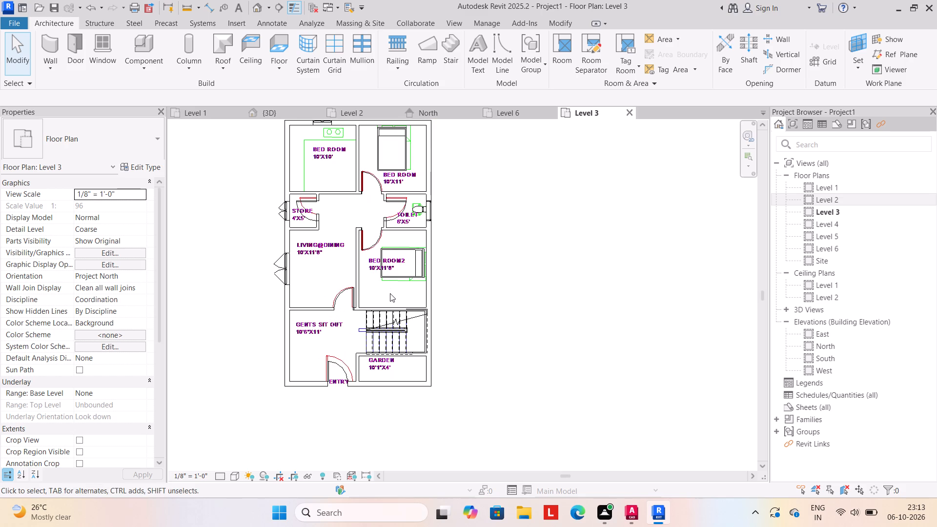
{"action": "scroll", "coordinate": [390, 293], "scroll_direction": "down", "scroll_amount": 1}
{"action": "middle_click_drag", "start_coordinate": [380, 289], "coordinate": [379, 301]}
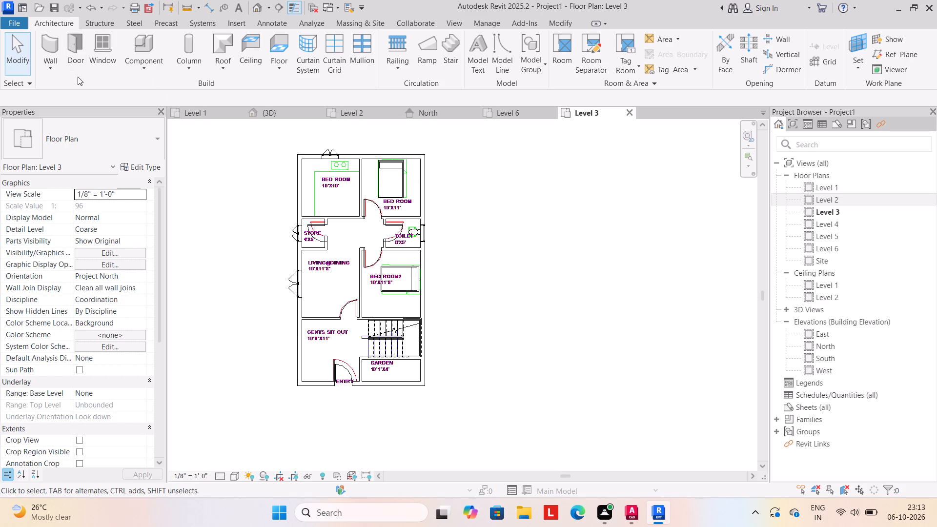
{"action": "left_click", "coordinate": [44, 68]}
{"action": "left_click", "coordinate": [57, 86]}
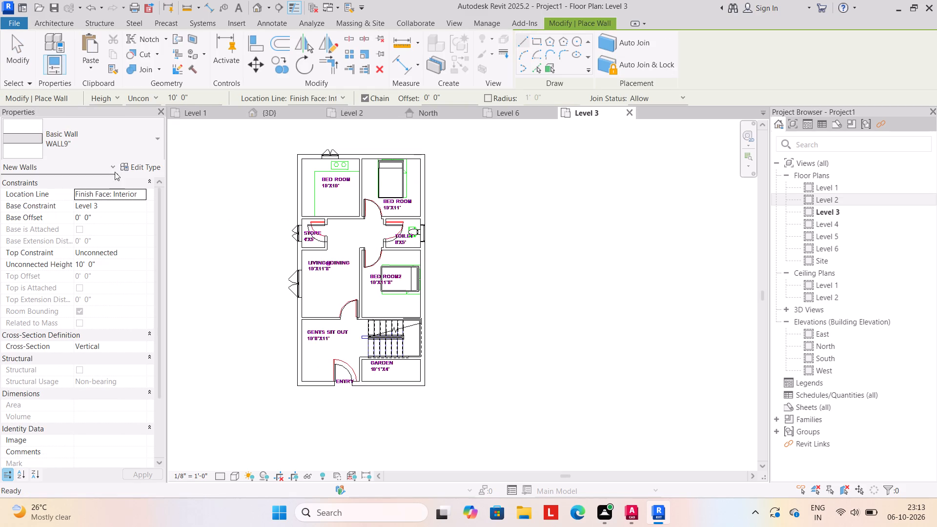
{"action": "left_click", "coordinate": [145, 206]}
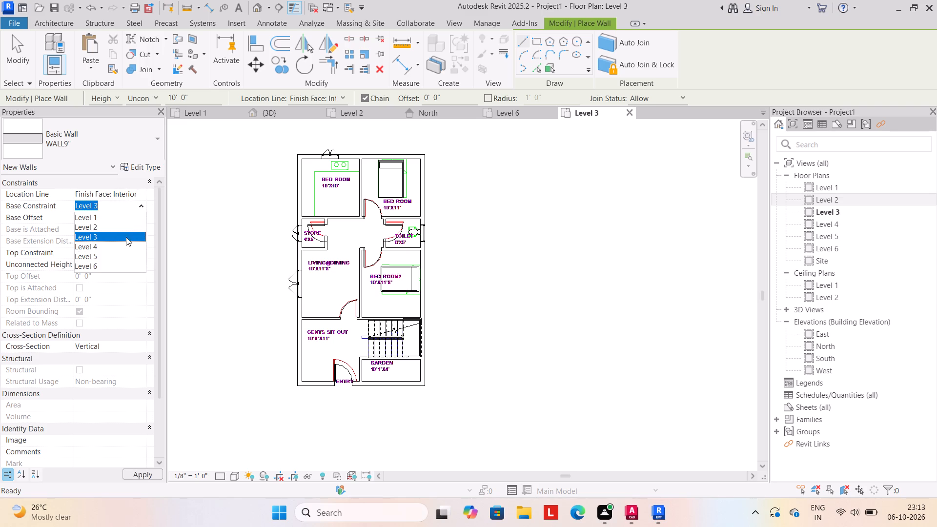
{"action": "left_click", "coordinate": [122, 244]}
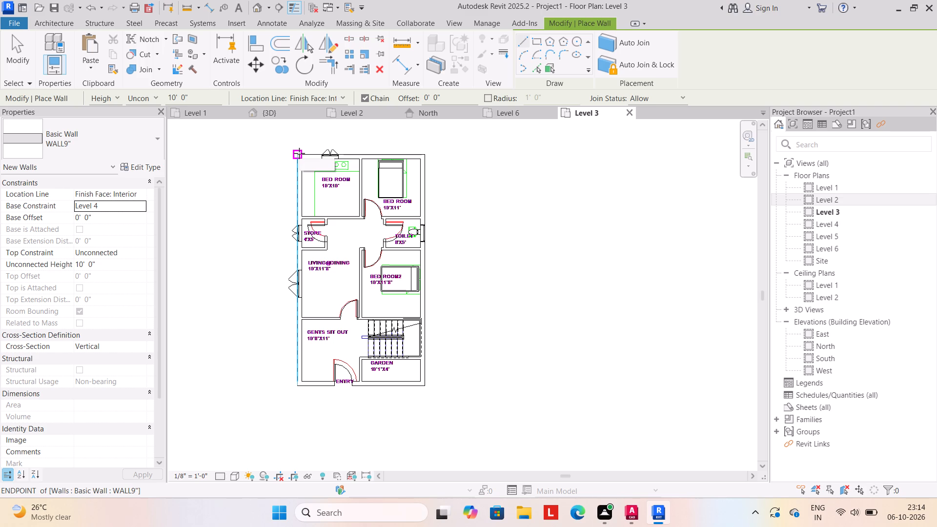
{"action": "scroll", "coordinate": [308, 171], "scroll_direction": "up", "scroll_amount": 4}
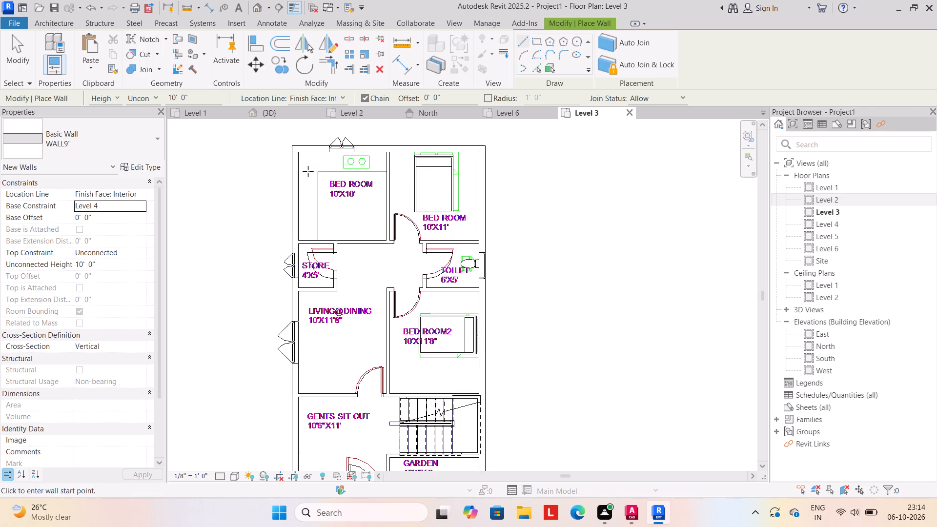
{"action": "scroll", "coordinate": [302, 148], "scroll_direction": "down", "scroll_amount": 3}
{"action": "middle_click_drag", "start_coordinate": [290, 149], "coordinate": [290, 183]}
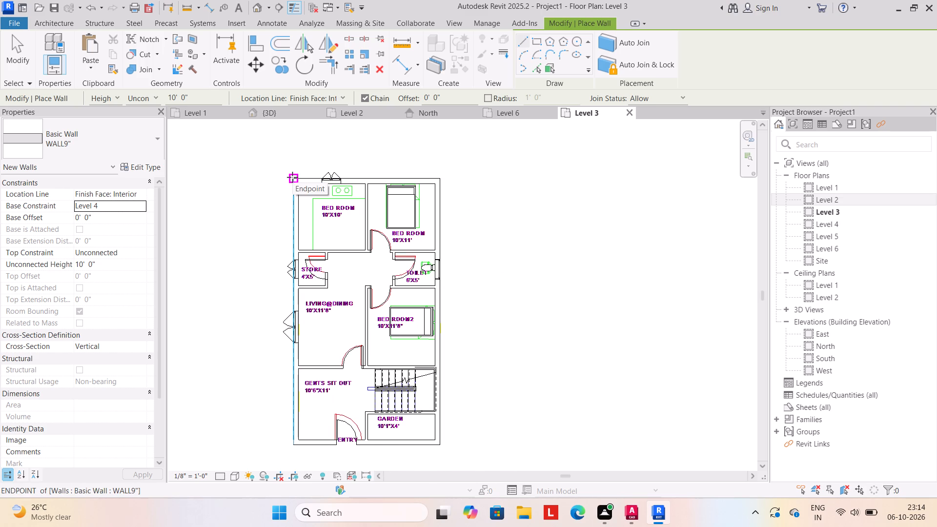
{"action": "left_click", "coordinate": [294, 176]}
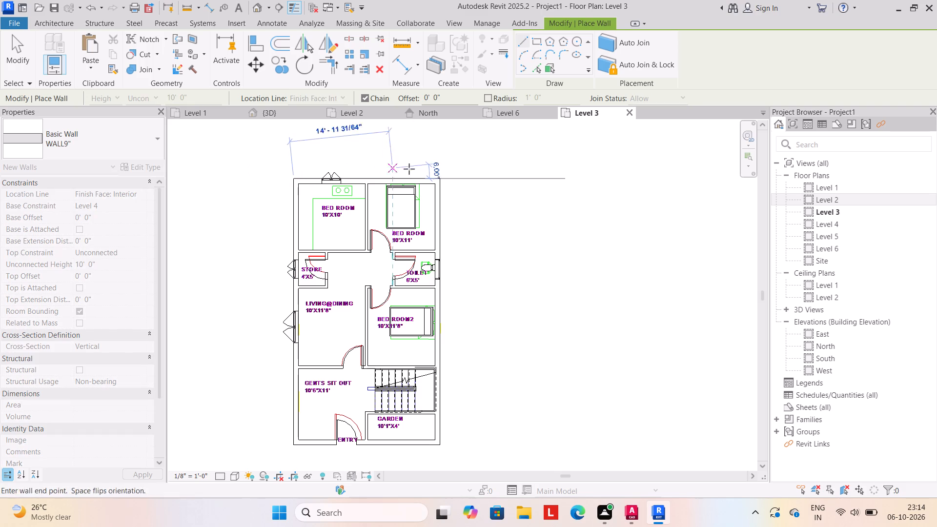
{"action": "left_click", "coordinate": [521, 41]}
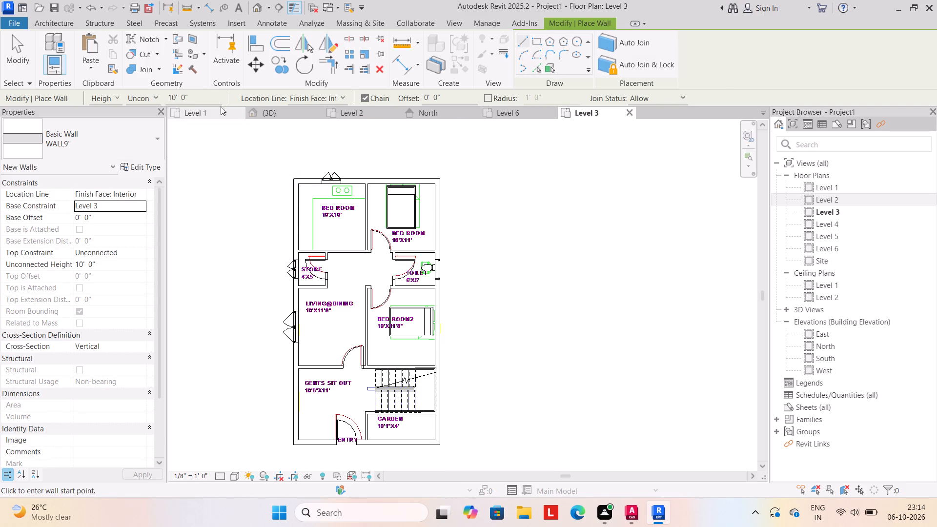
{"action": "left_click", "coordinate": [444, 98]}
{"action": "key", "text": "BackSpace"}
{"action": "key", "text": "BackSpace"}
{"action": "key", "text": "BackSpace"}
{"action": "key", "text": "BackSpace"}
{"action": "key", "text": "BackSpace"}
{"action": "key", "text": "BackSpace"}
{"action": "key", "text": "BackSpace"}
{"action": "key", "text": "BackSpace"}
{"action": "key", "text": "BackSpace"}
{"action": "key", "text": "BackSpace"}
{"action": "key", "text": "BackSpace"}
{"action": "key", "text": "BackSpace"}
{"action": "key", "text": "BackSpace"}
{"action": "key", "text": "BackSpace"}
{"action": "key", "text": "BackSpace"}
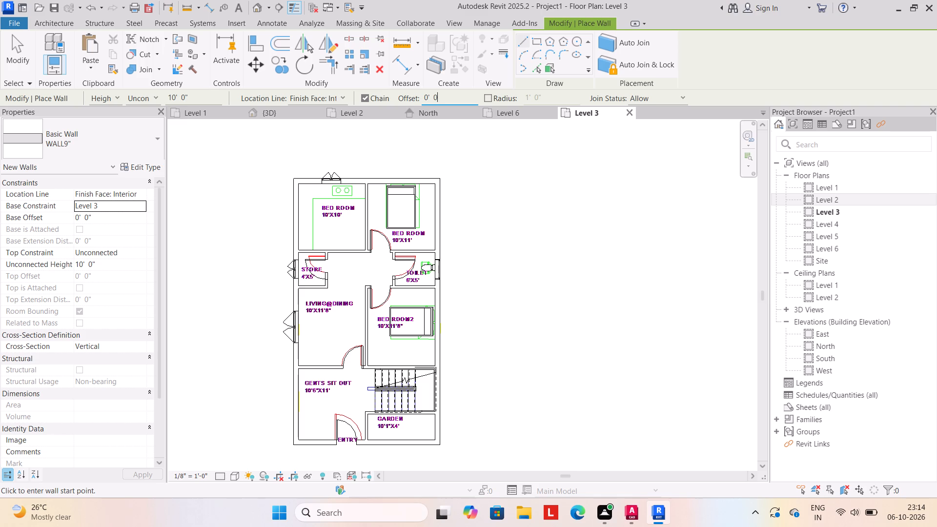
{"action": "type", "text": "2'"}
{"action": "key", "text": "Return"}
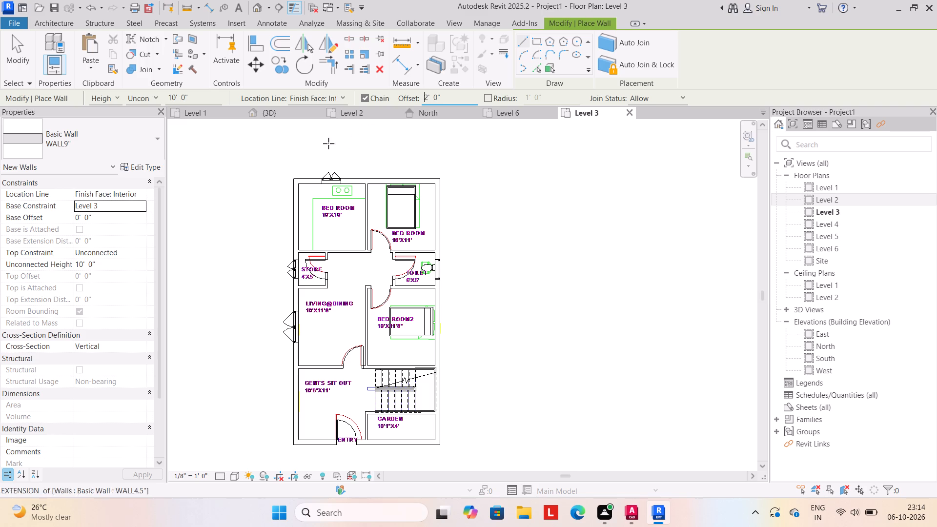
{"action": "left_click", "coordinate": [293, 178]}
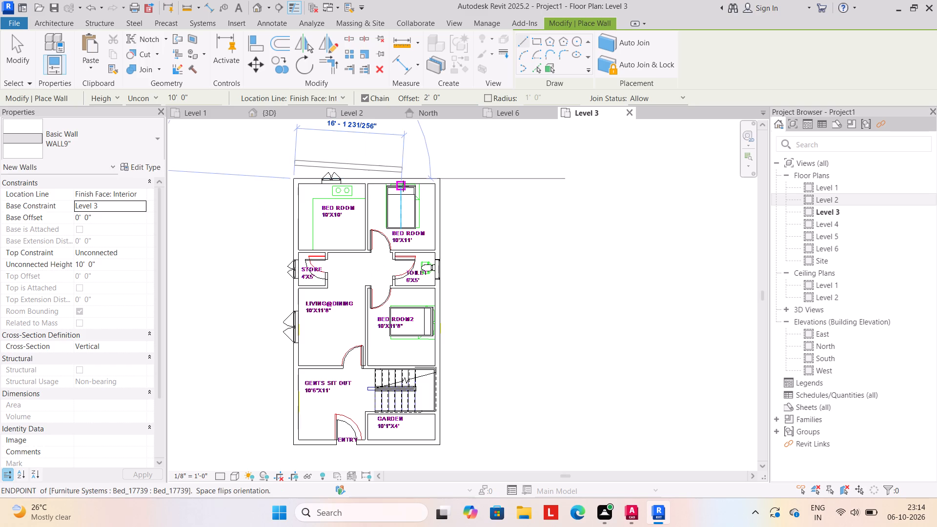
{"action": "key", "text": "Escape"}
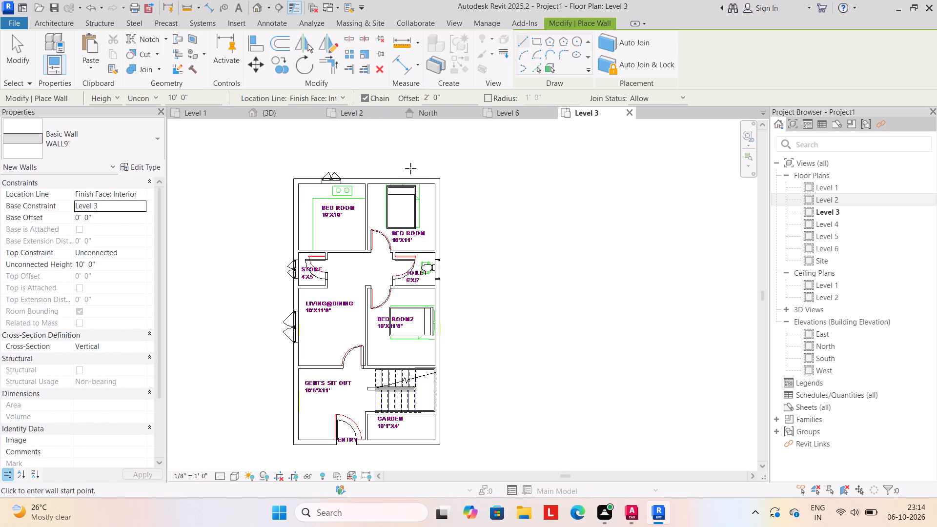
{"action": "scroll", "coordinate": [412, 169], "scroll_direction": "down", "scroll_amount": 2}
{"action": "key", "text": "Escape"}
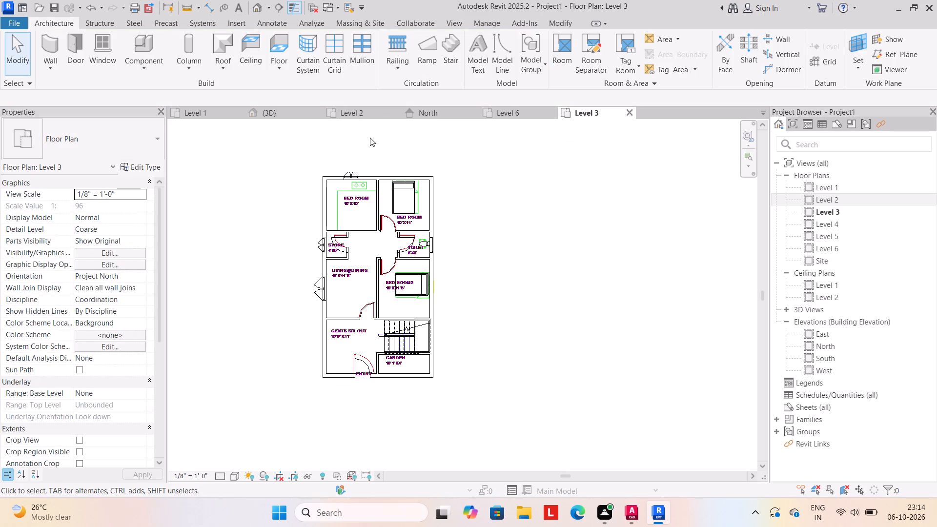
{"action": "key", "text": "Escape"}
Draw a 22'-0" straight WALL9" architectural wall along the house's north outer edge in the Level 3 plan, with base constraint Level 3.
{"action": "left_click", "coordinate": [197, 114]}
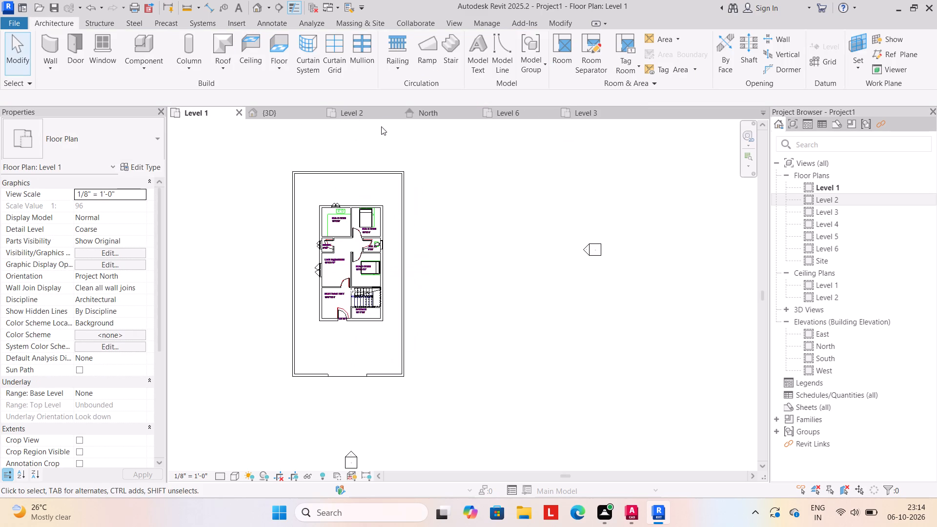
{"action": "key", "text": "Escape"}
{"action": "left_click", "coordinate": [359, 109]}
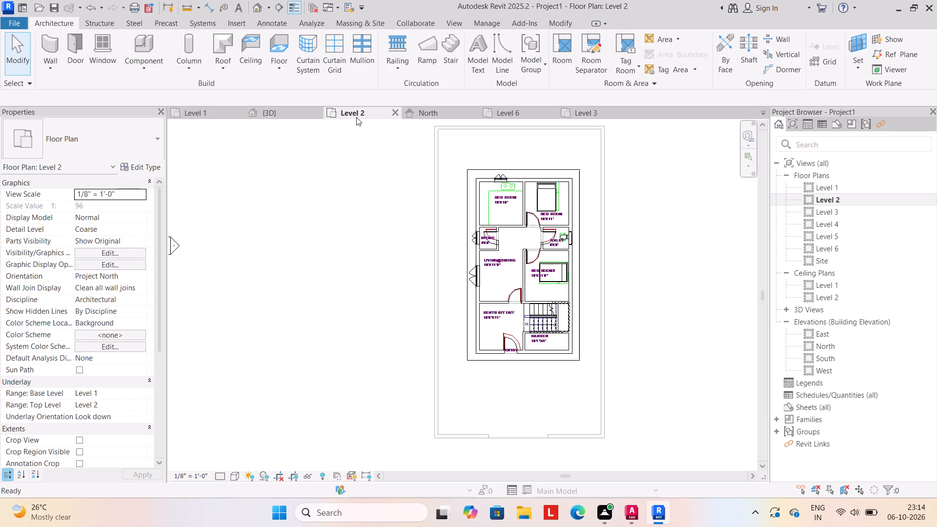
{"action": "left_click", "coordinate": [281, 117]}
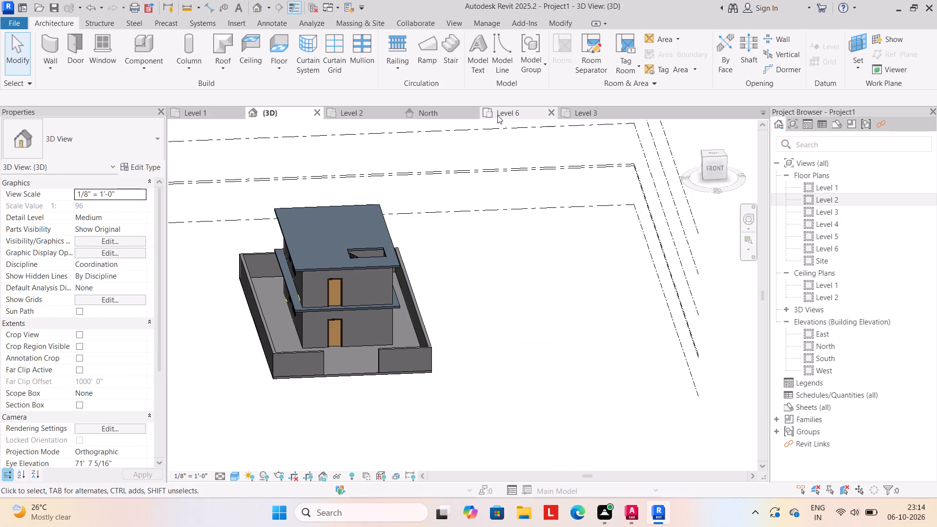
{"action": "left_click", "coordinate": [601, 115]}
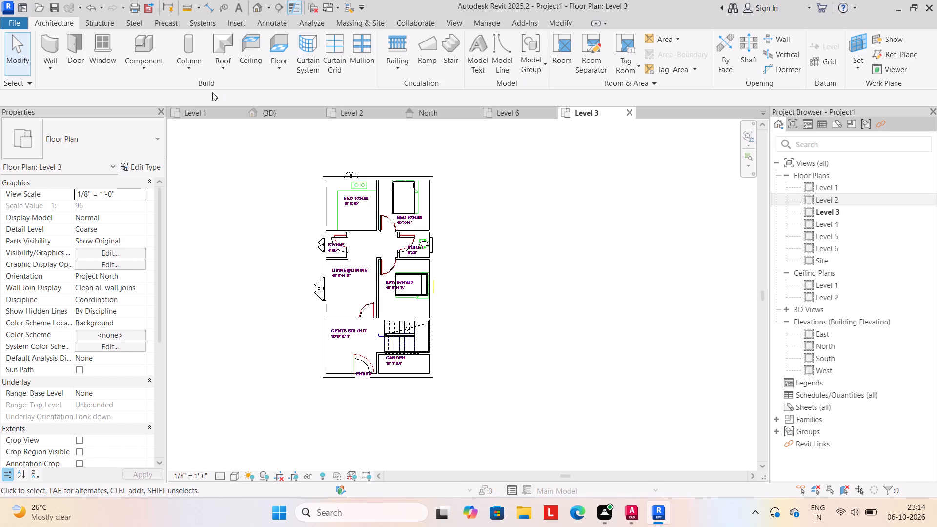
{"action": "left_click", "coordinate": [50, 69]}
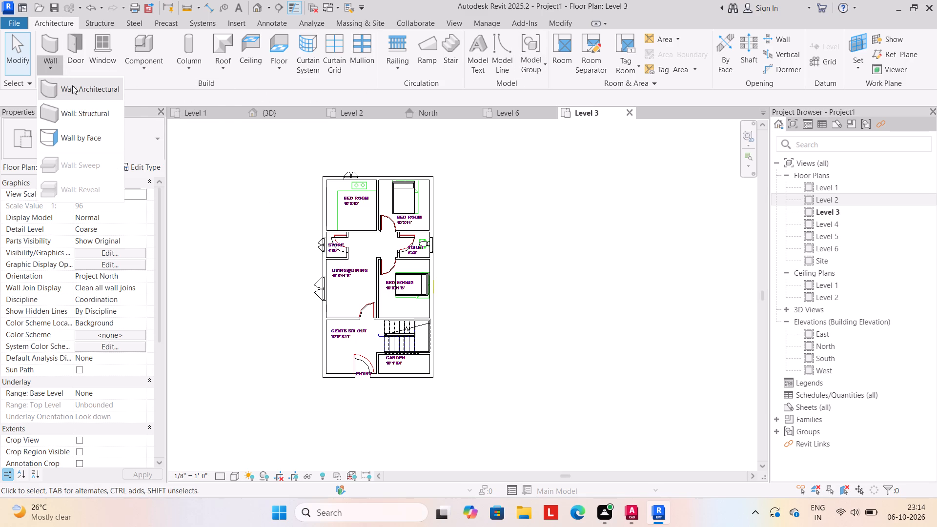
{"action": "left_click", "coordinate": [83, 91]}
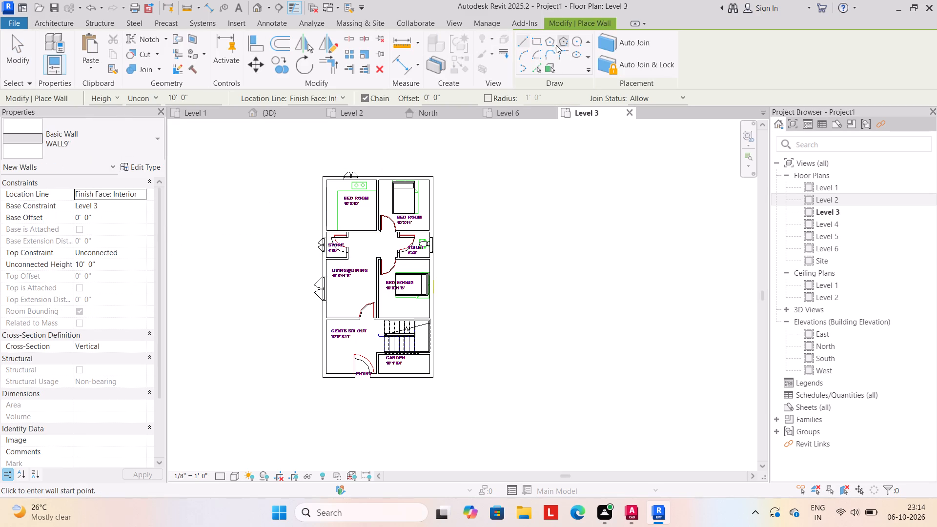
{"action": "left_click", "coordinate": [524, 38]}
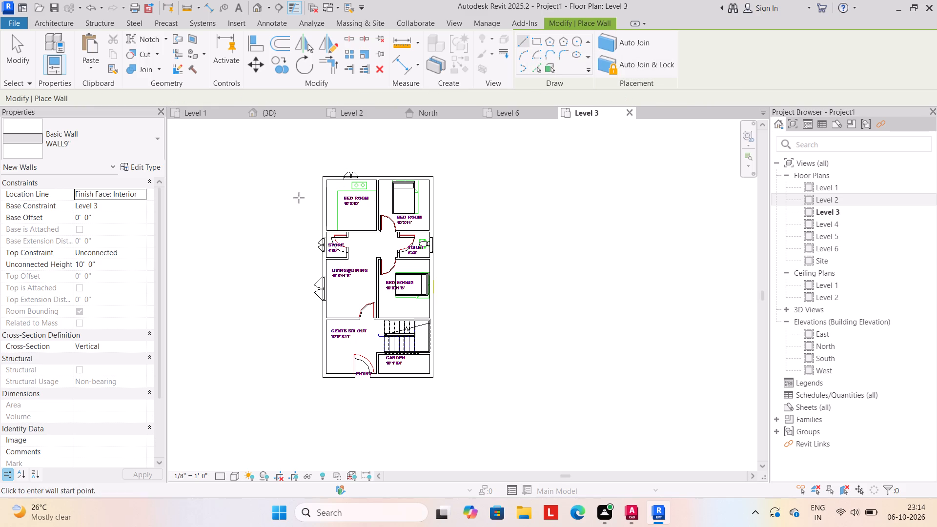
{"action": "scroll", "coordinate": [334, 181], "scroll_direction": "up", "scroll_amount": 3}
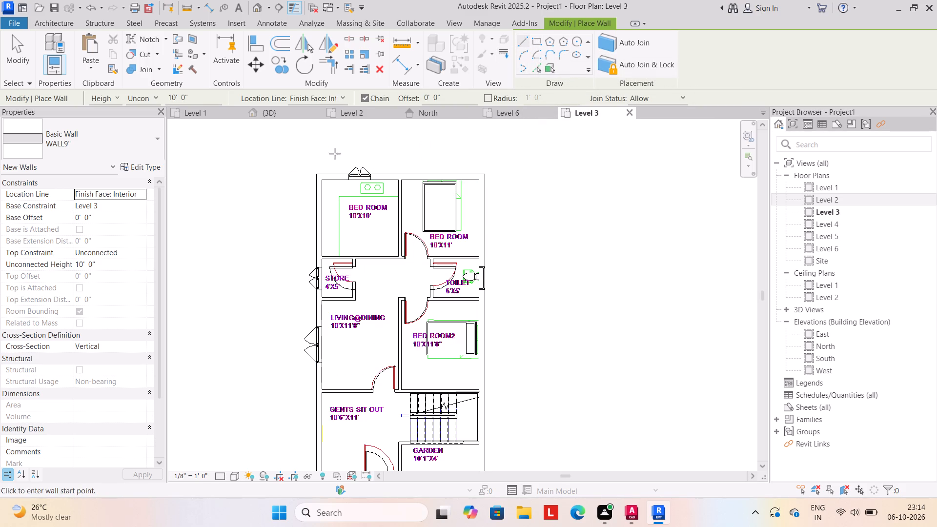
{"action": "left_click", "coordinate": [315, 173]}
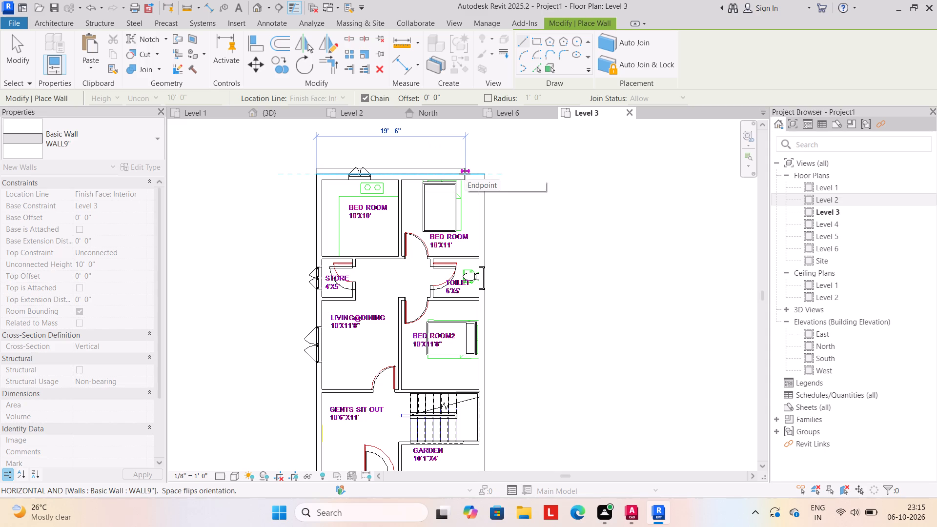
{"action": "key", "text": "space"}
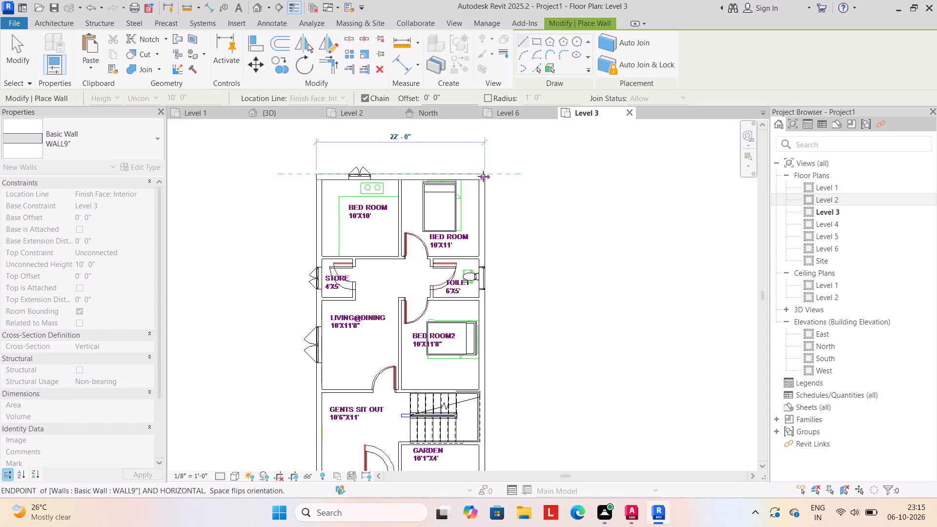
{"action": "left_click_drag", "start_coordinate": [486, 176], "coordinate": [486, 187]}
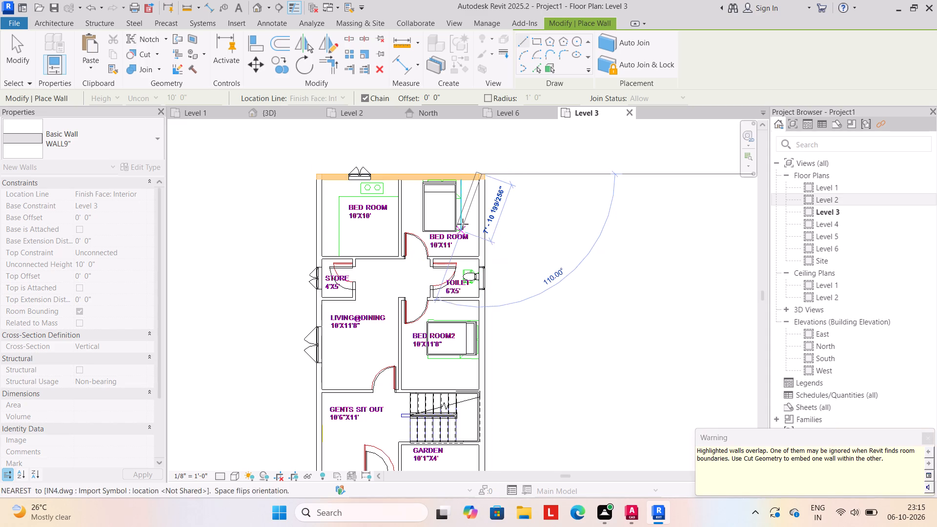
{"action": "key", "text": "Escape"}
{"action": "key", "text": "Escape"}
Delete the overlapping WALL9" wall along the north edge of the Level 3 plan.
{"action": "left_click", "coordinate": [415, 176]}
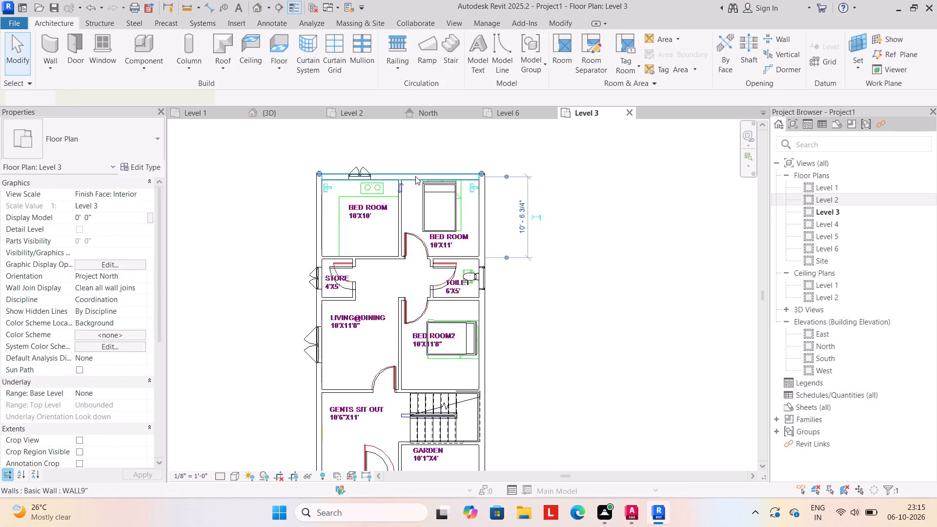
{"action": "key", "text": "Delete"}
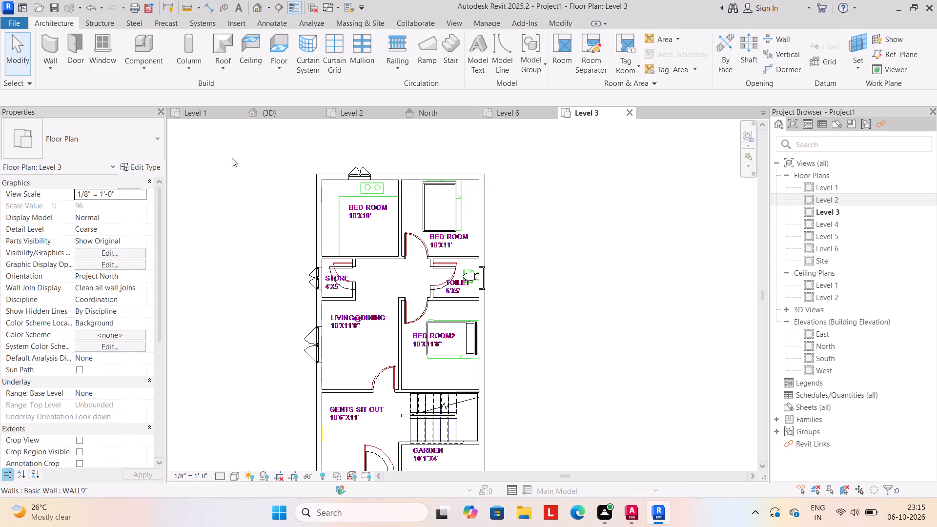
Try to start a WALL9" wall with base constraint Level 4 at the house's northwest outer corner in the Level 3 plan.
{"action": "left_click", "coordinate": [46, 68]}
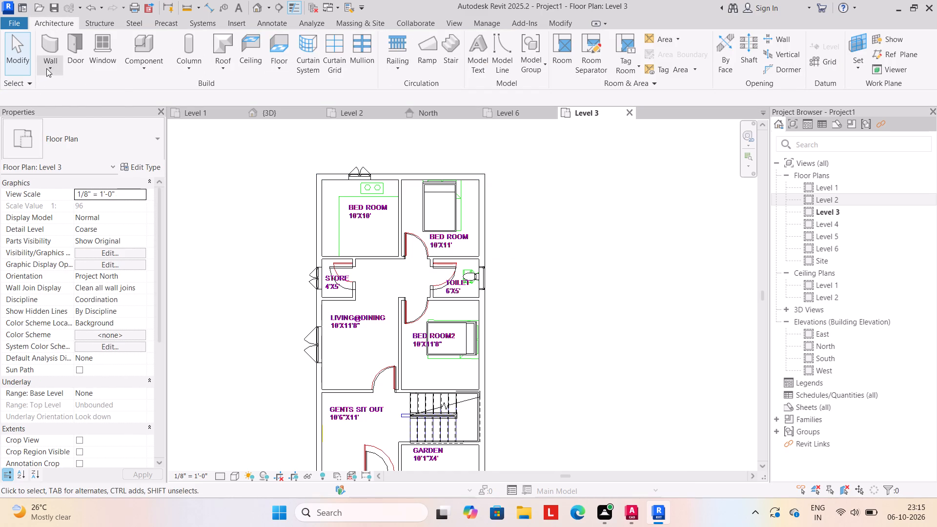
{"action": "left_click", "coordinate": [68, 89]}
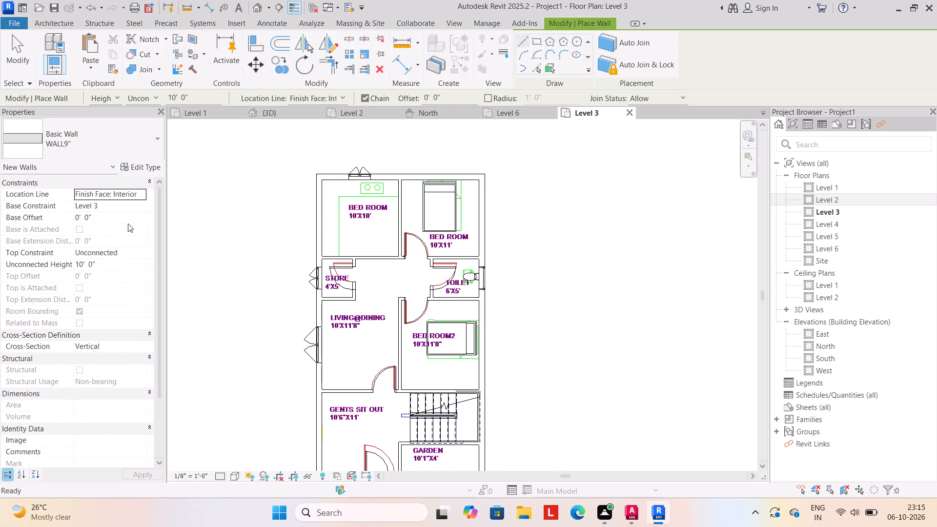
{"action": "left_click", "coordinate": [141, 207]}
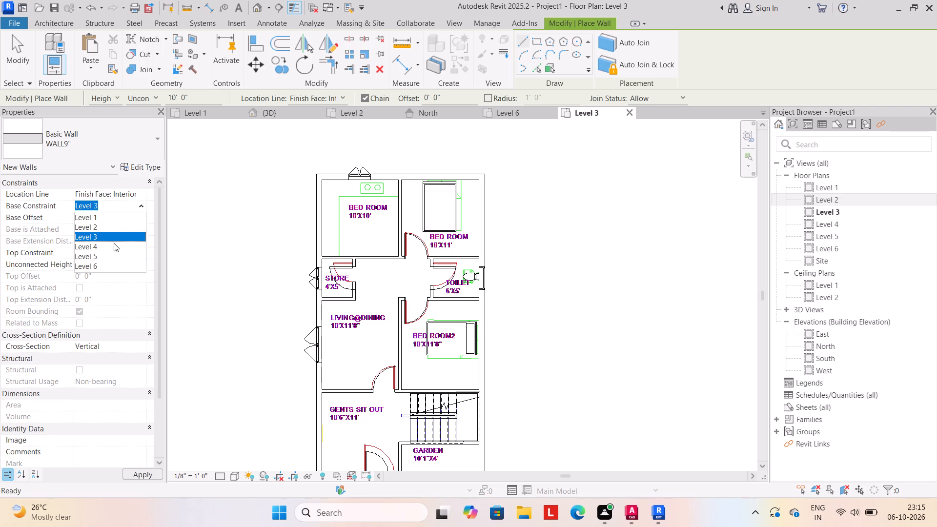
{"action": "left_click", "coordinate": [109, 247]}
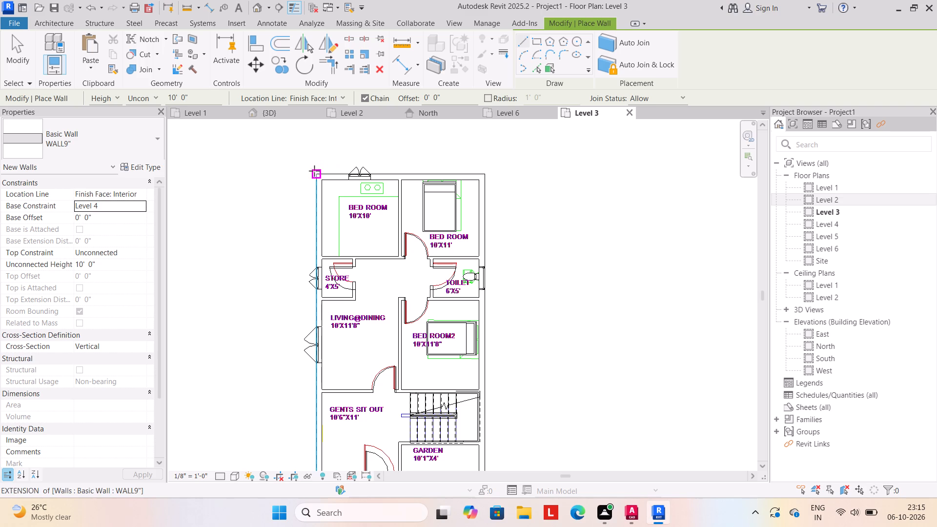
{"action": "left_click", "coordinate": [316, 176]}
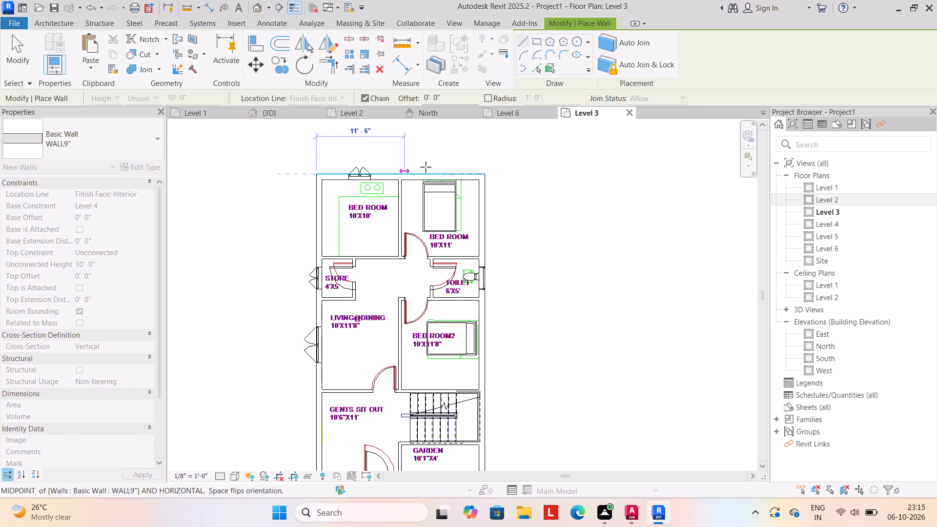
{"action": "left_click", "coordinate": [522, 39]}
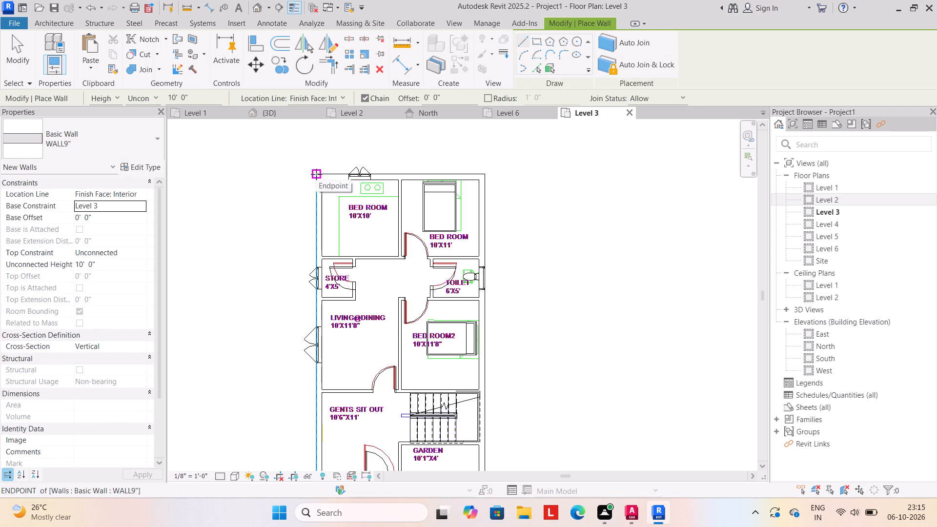
Draw a 22'-0" straight WALL9" wall with base constraint Level 3 along the house's north outer edge, from the northwest to the northeast corner.
{"action": "left_click_drag", "start_coordinate": [317, 174], "coordinate": [325, 175]}
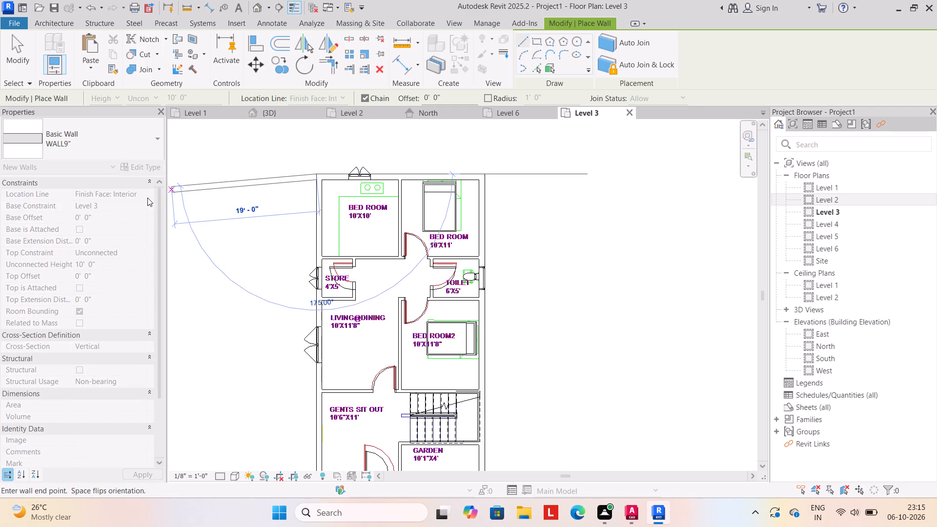
{"action": "left_click", "coordinate": [144, 202]}
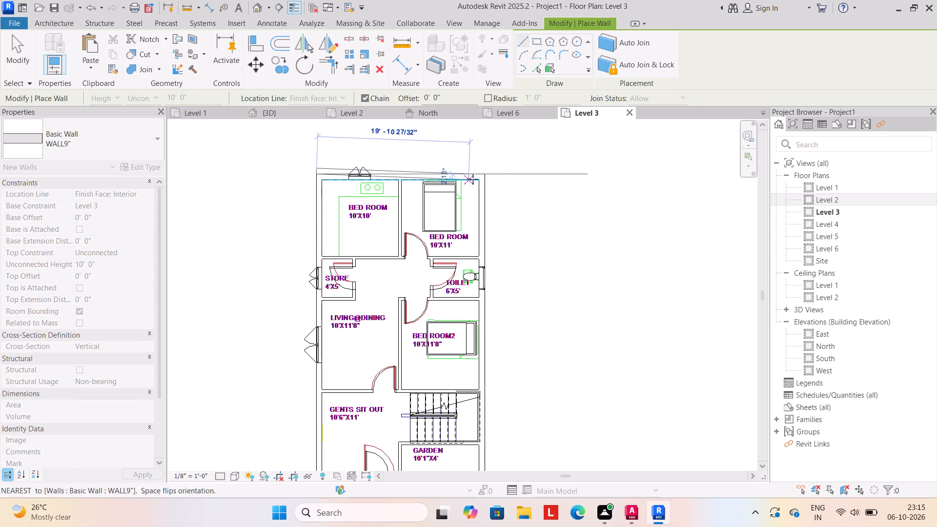
{"action": "key", "text": "space"}
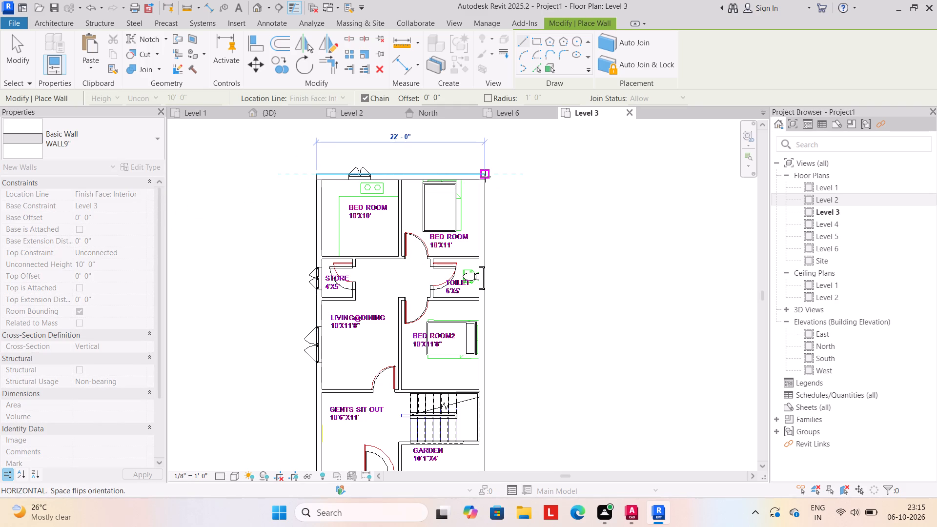
{"action": "scroll", "coordinate": [486, 177], "scroll_direction": "up", "scroll_amount": 3}
{"action": "left_click", "coordinate": [484, 176]}
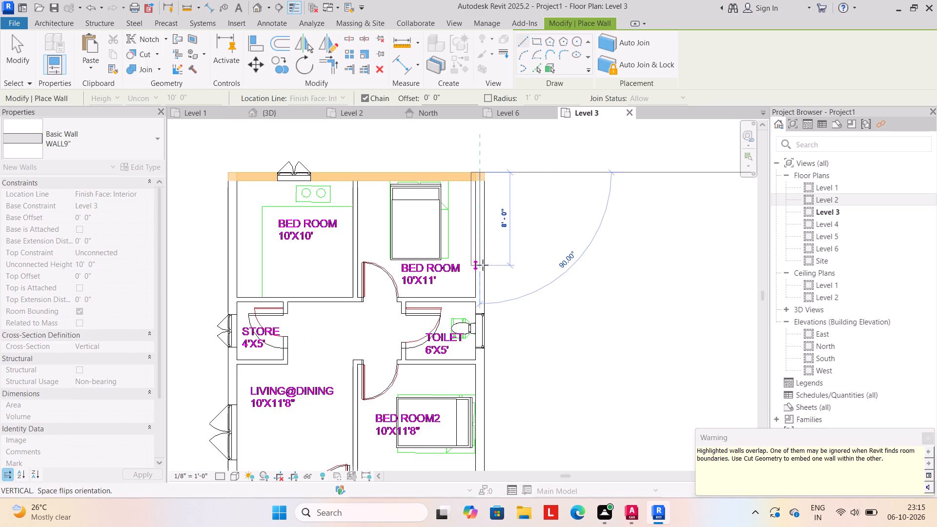
{"action": "middle_click_drag", "start_coordinate": [481, 273], "coordinate": [486, 222]}
{"action": "key", "text": "space"}
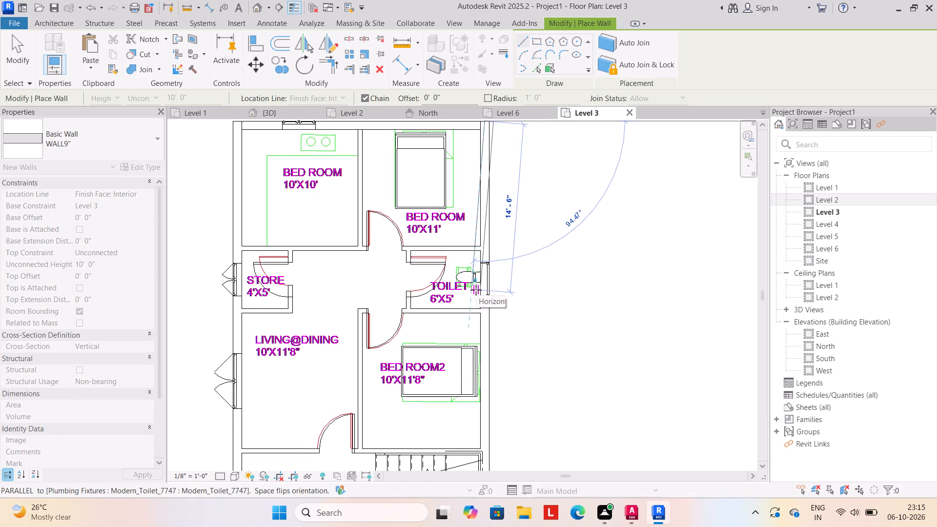
{"action": "key", "text": "Escape"}
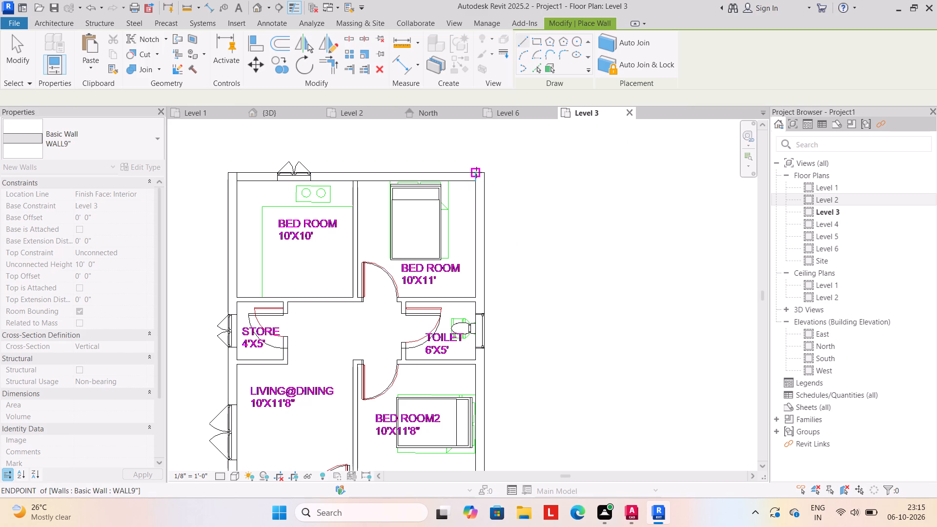
Draw a straight WALL9" wall along the house's east side, from the north edge to the garden's southeast inner corner.
{"action": "left_click", "coordinate": [475, 172]}
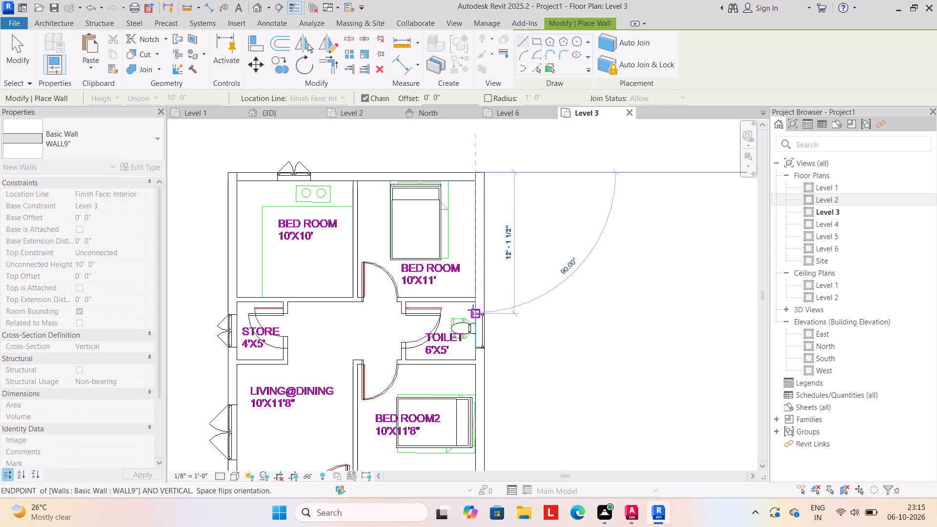
{"action": "middle_click_drag", "start_coordinate": [473, 308], "coordinate": [470, 210]}
{"action": "scroll", "coordinate": [470, 210], "scroll_direction": "up", "scroll_amount": 1}
{"action": "middle_click_drag", "start_coordinate": [471, 344], "coordinate": [468, 229]}
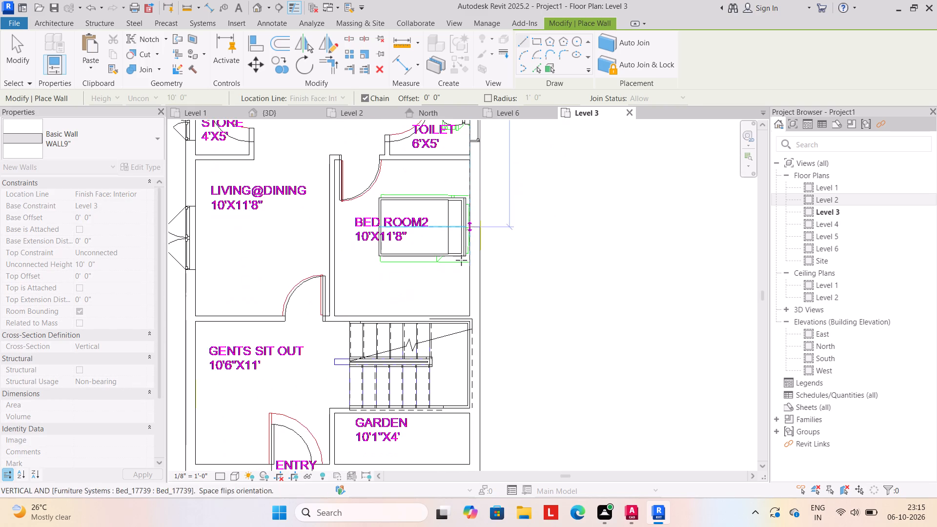
{"action": "middle_click_drag", "start_coordinate": [471, 333], "coordinate": [469, 217]}
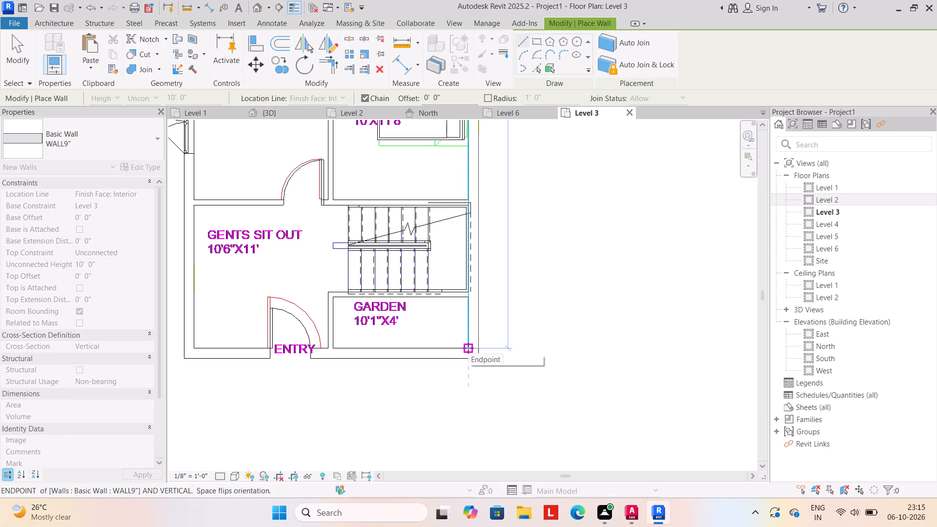
{"action": "left_click", "coordinate": [468, 348]}
{"action": "key", "text": "Escape"}
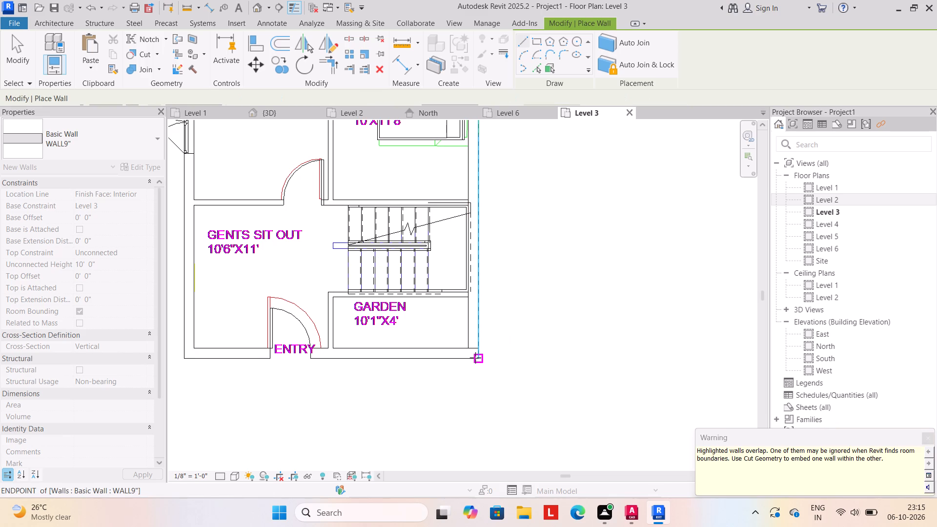
Draw a straight WALL9" wall along the house's south outer edge, from the southeast corner to the southwest corner, with its thickness facing inward.
{"action": "left_click_drag", "start_coordinate": [475, 358], "coordinate": [470, 355]}
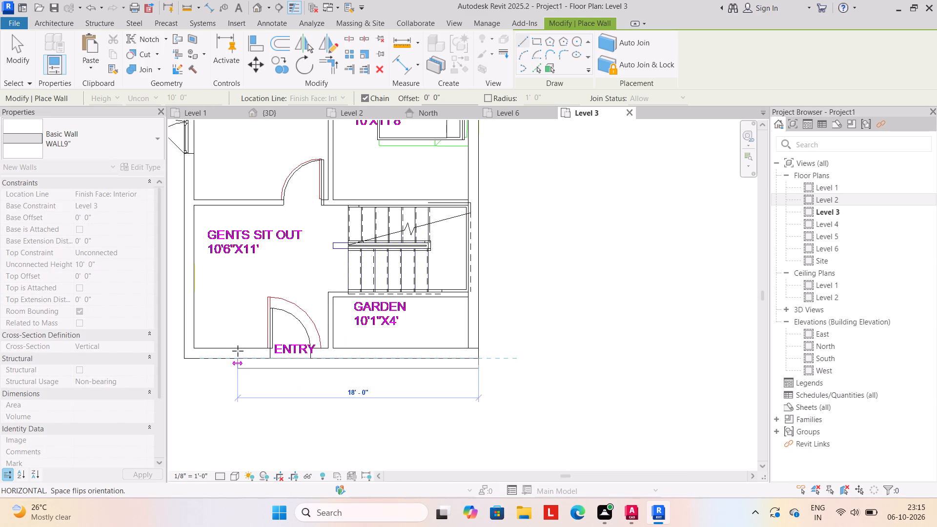
{"action": "key", "text": "space"}
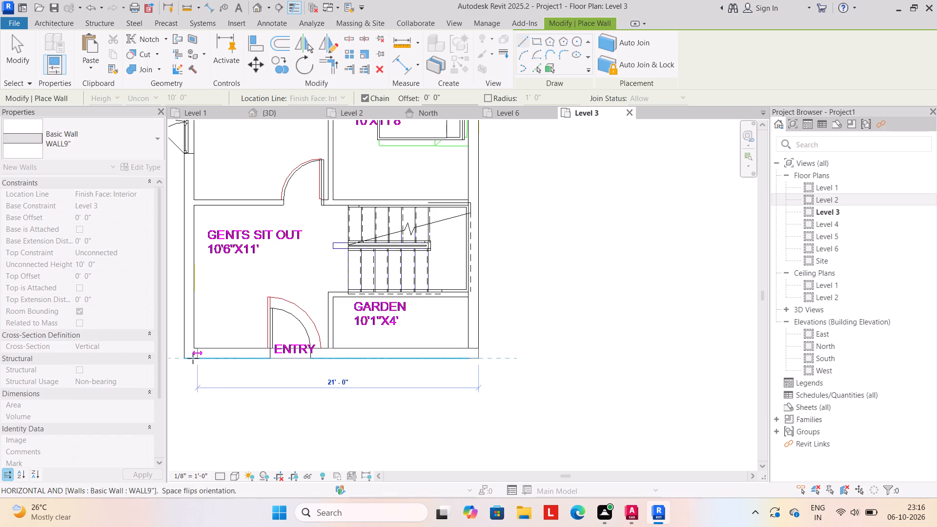
{"action": "left_click", "coordinate": [181, 360]}
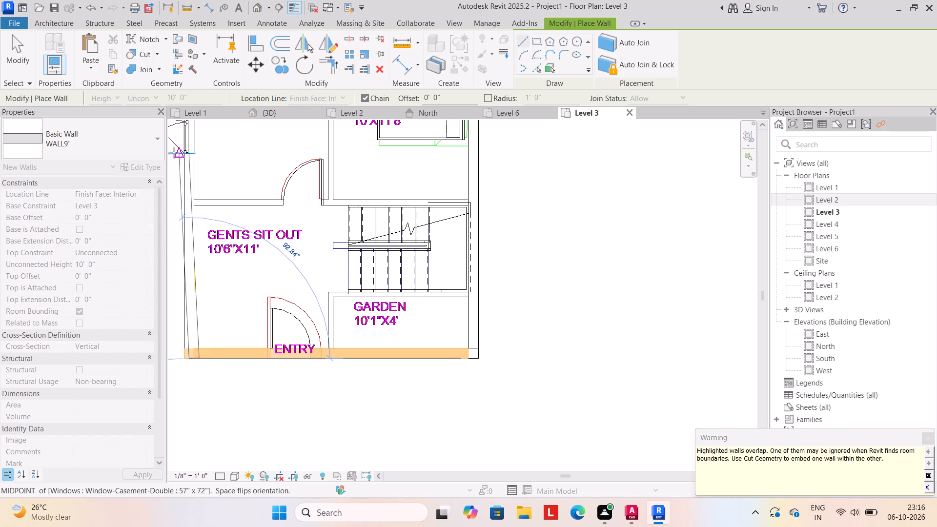
{"action": "key", "text": "space"}
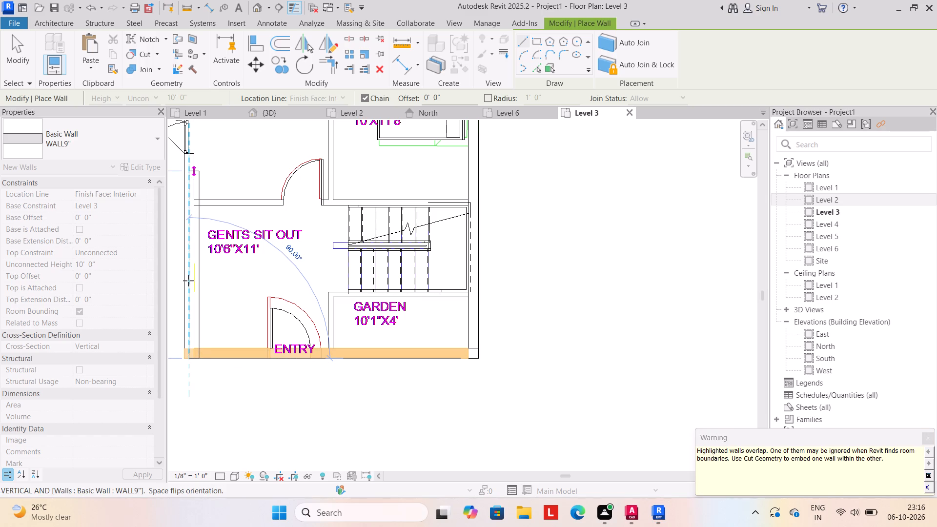
{"action": "key", "text": "Escape"}
{"action": "key", "text": "Escape"}
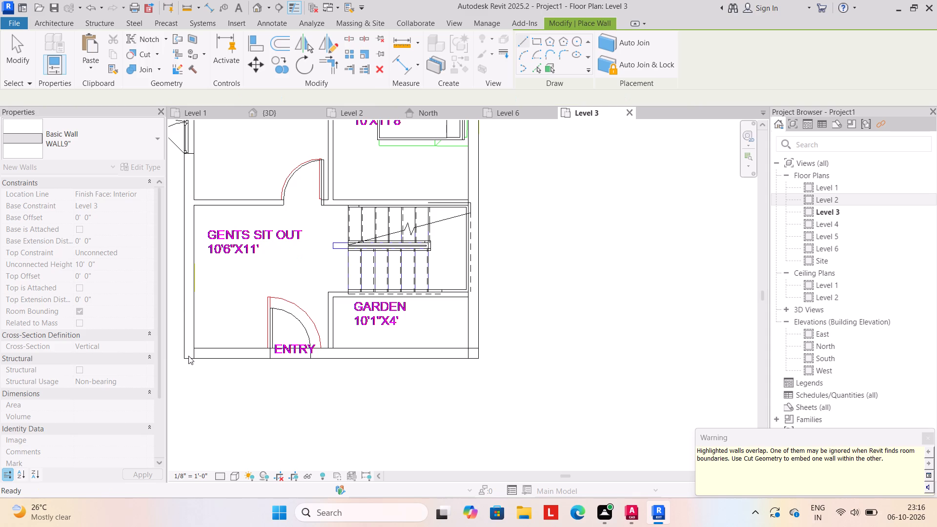
Draw a straight WALL9" wall along the house's west side, from the southwest corner to the northwest corner, with its thickness facing inward.
{"action": "left_click", "coordinate": [184, 356]}
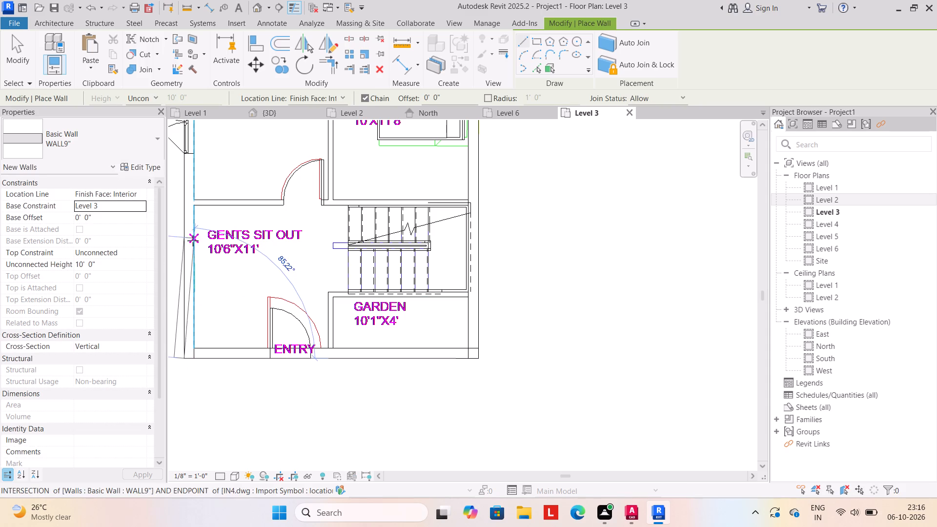
{"action": "key", "text": "space"}
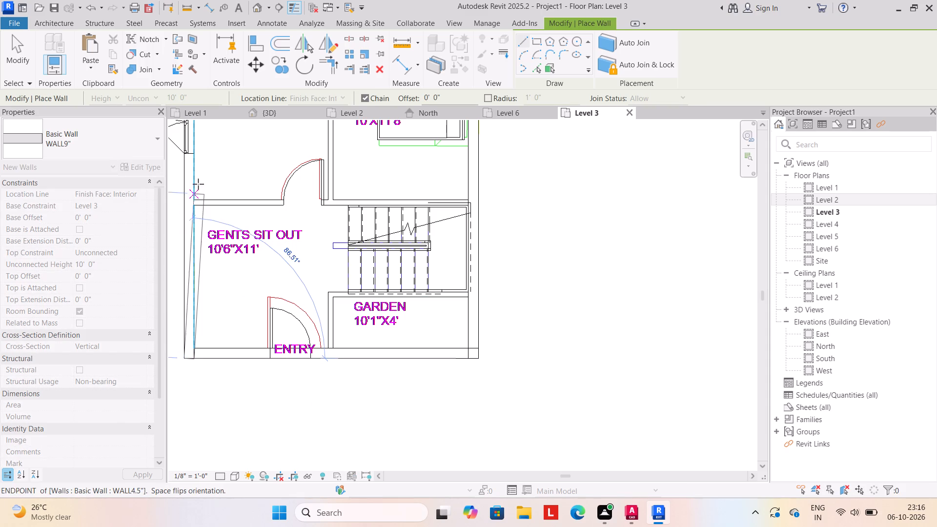
{"action": "scroll", "coordinate": [189, 135], "scroll_direction": "down", "scroll_amount": 2}
{"action": "middle_click_drag", "start_coordinate": [189, 135], "coordinate": [193, 396]}
{"action": "scroll", "coordinate": [189, 365], "scroll_direction": "up", "scroll_amount": 1}
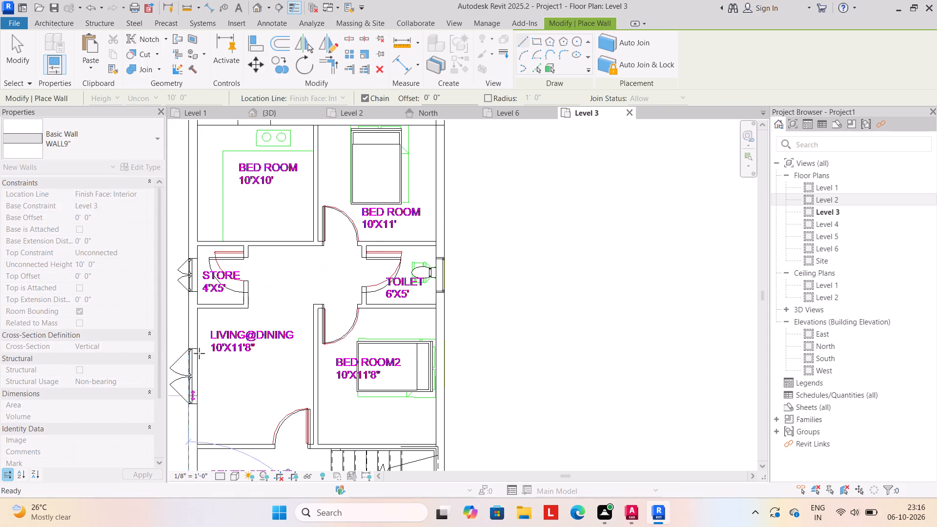
{"action": "scroll", "coordinate": [197, 137], "scroll_direction": "down", "scroll_amount": 2}
{"action": "middle_click_drag", "start_coordinate": [197, 137], "coordinate": [236, 236]}
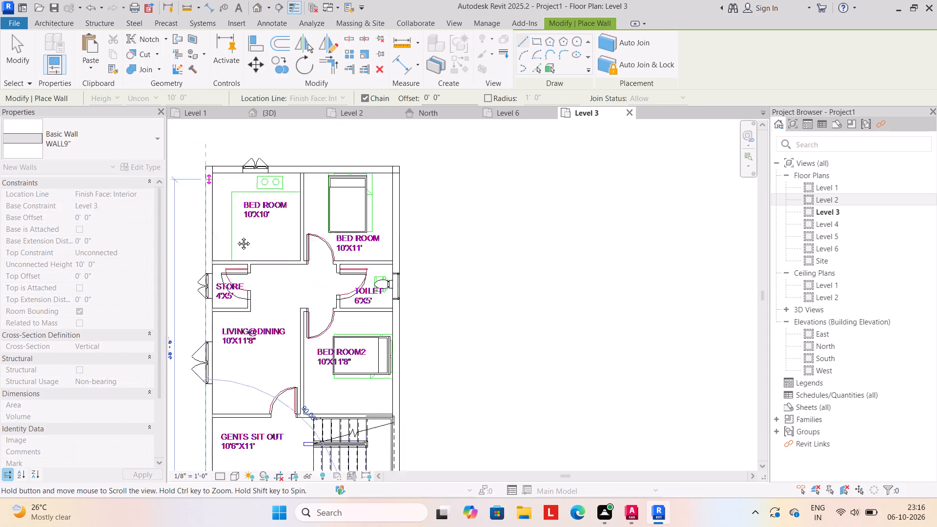
{"action": "middle_click_drag", "start_coordinate": [236, 236], "coordinate": [238, 239]}
{"action": "left_click", "coordinate": [235, 223]}
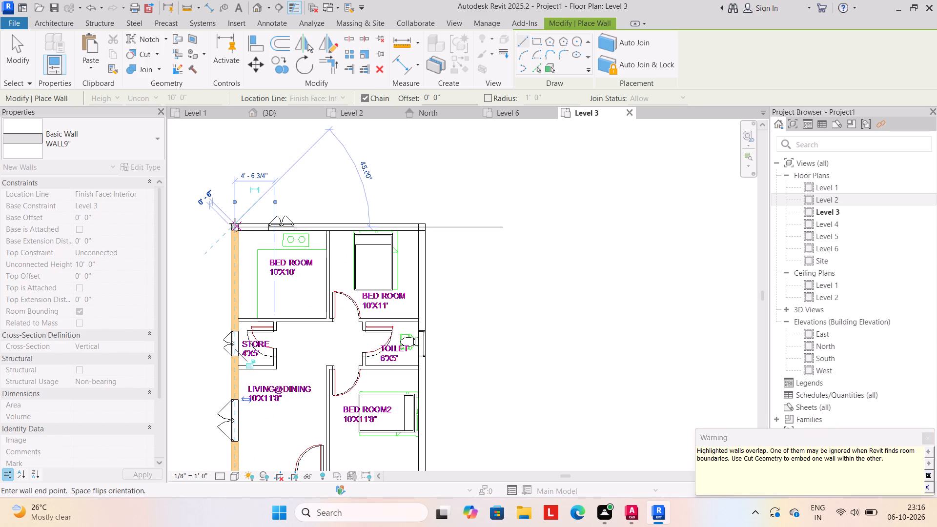
{"action": "key", "text": "Escape"}
Inspect the house's walls and roof from several sides in the 3D view, and open the Level 1 floor plan.
{"action": "left_click", "coordinate": [272, 109]}
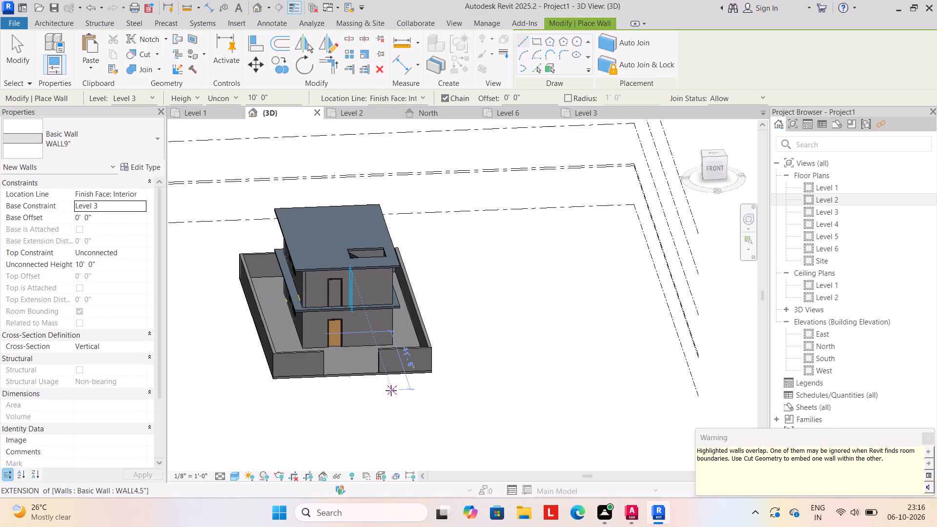
{"action": "key", "text": "Escape"}
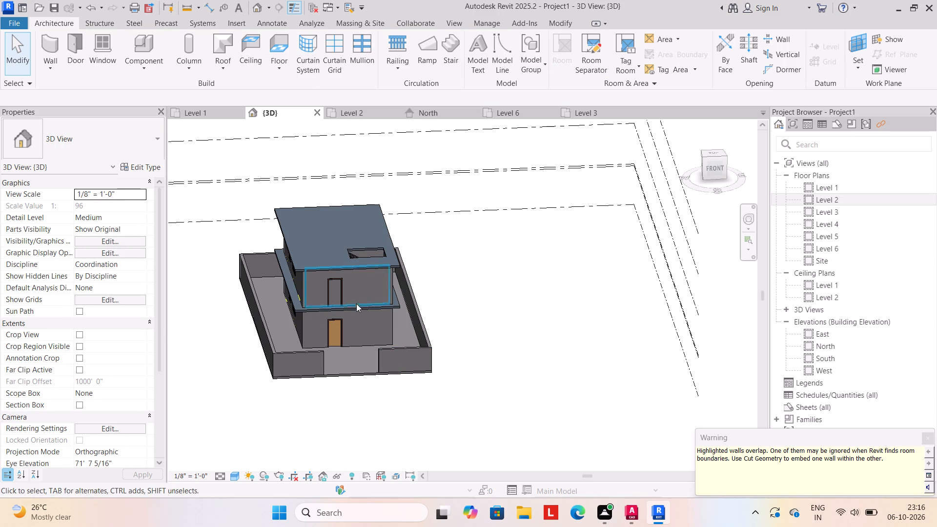
{"action": "middle_click_drag", "start_coordinate": [354, 398], "coordinate": [418, 397], "text": "shift"}
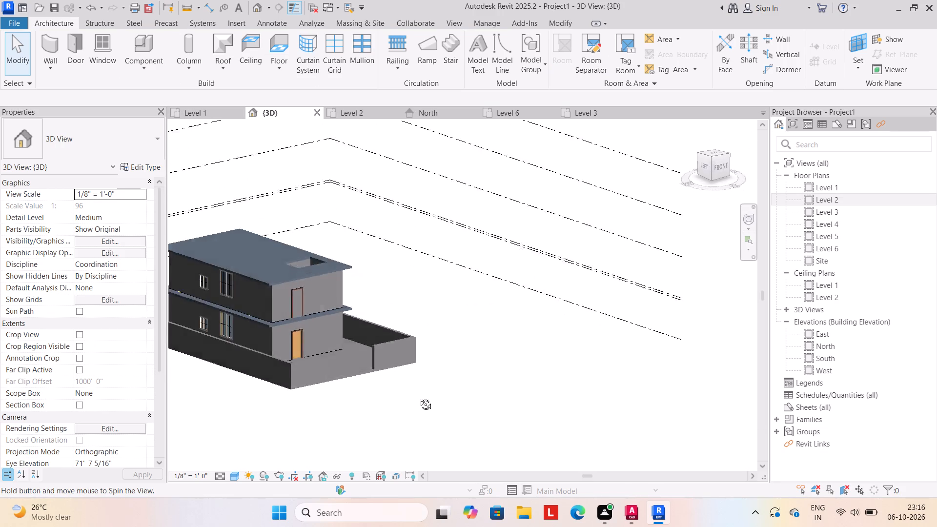
{"action": "middle_click_drag", "start_coordinate": [418, 397], "coordinate": [395, 398], "text": "shift"}
{"action": "middle_click_drag", "start_coordinate": [374, 422], "coordinate": [353, 431], "text": "shift"}
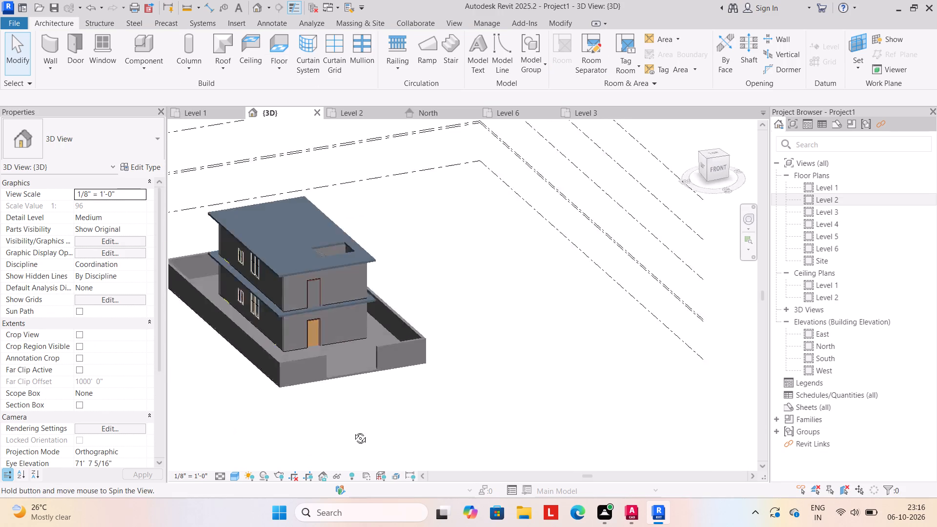
{"action": "middle_click_drag", "start_coordinate": [353, 431], "coordinate": [340, 424], "text": "shift"}
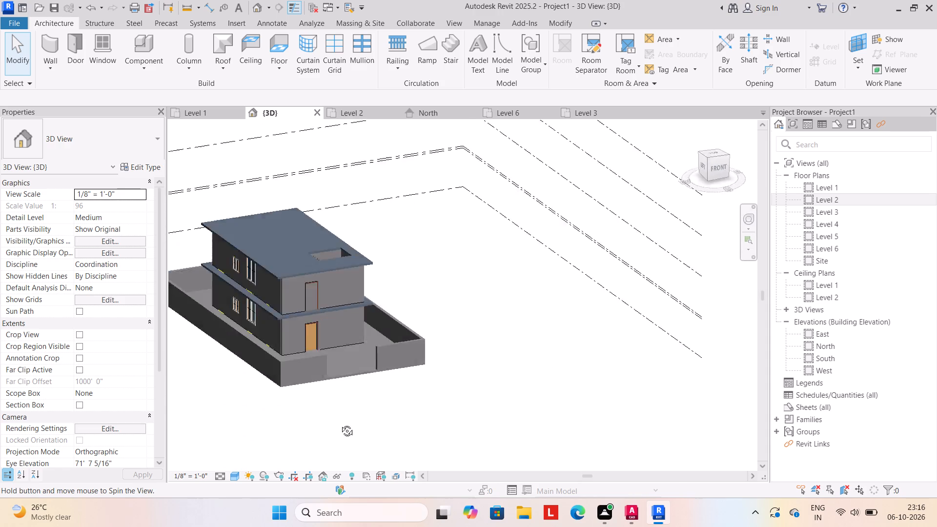
{"action": "middle_click_drag", "start_coordinate": [340, 424], "coordinate": [319, 405], "text": "shift"}
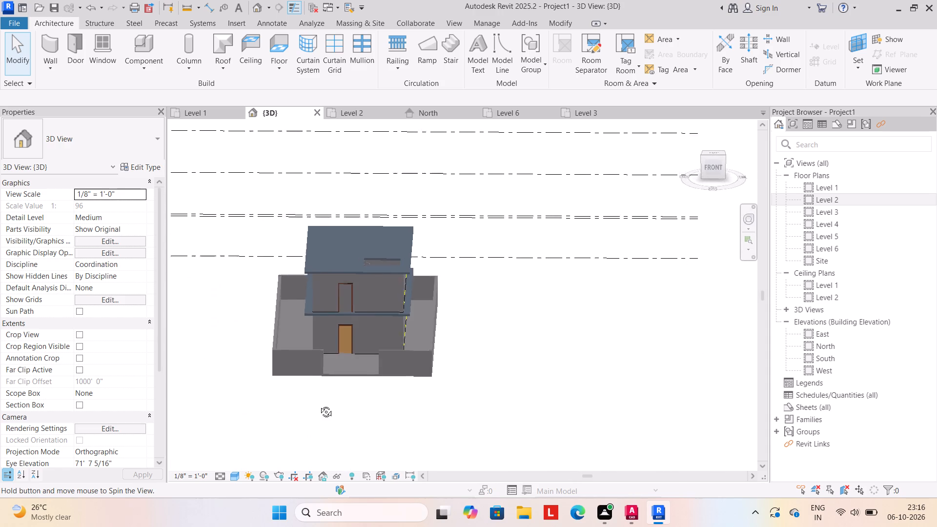
{"action": "middle_click_drag", "start_coordinate": [319, 405], "coordinate": [338, 349], "text": "shift"}
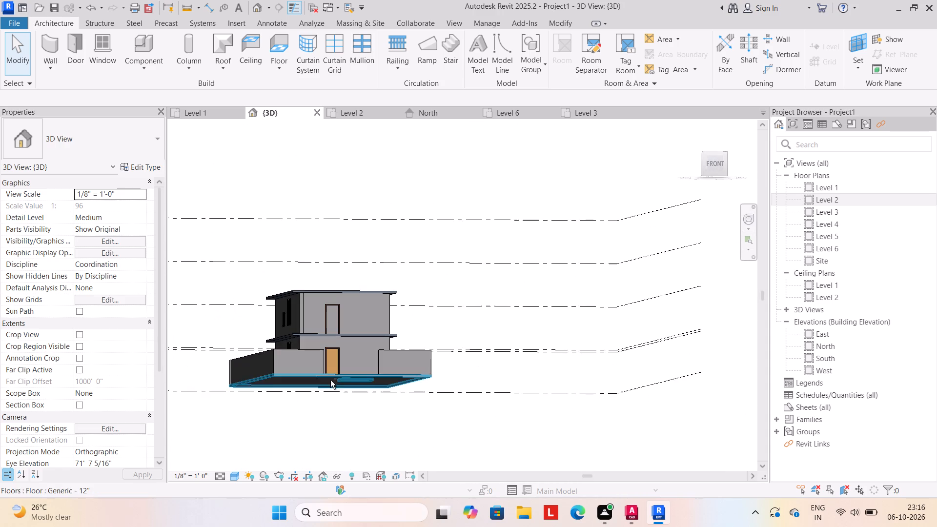
{"action": "middle_click_drag", "start_coordinate": [337, 355], "coordinate": [331, 417], "text": "shift"}
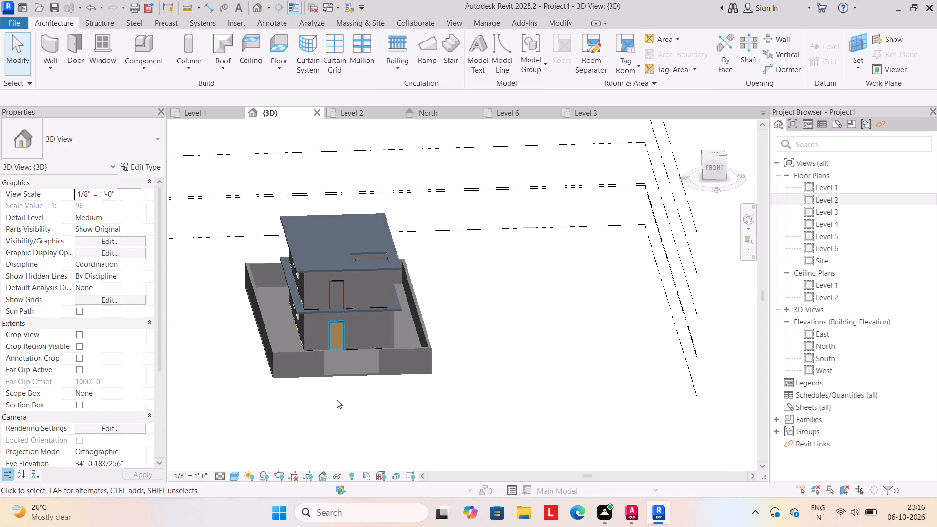
{"action": "left_click", "coordinate": [217, 116]}
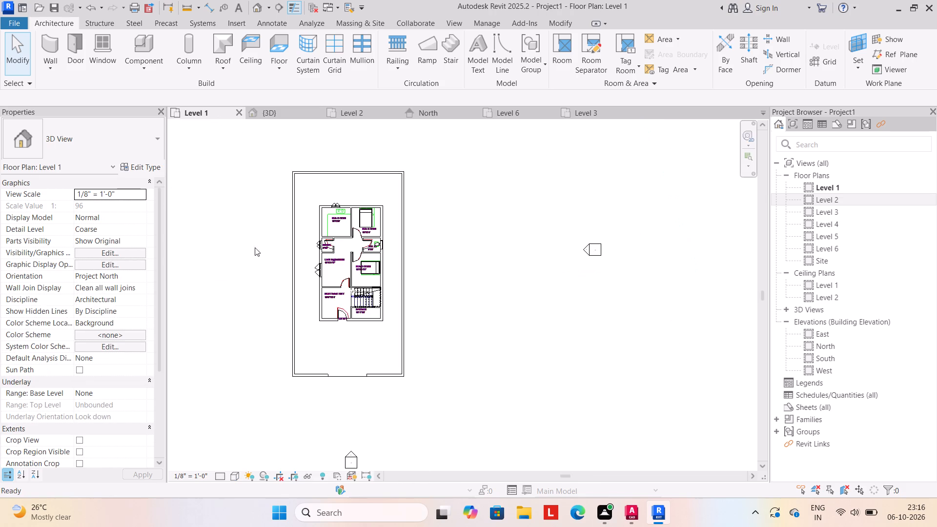
Delete the stair shaft opening based at Level 1, and check the house in the 3D view.
{"action": "scroll", "coordinate": [404, 336], "scroll_direction": "up", "scroll_amount": 5}
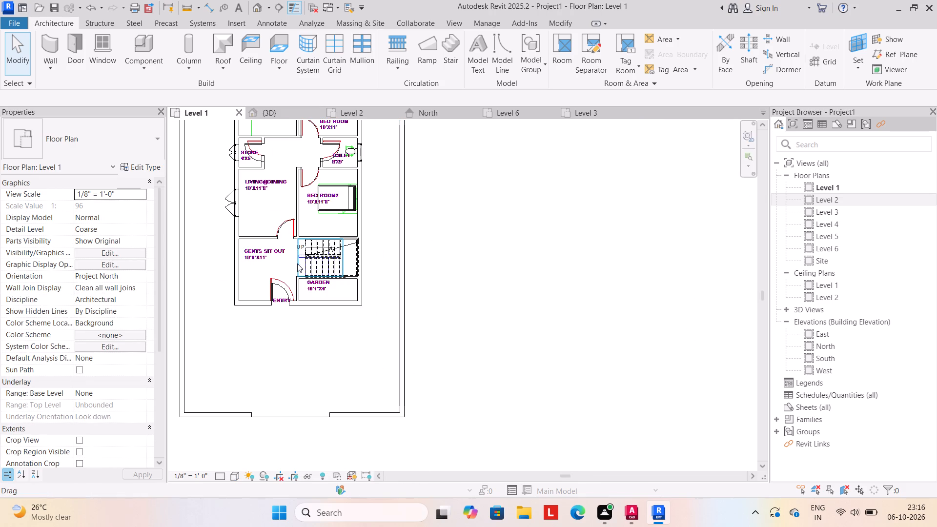
{"action": "left_click", "coordinate": [296, 261]}
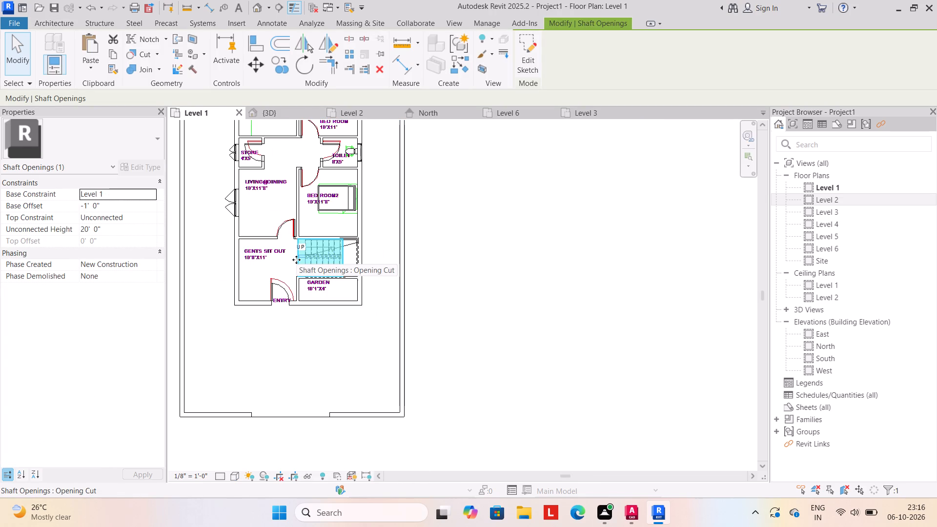
{"action": "key", "text": "Delete"}
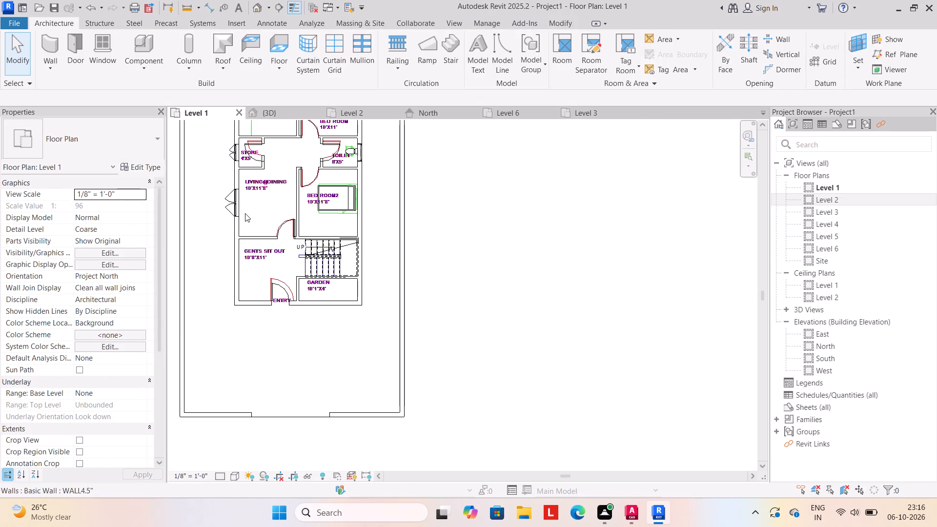
{"action": "left_click", "coordinate": [273, 113]}
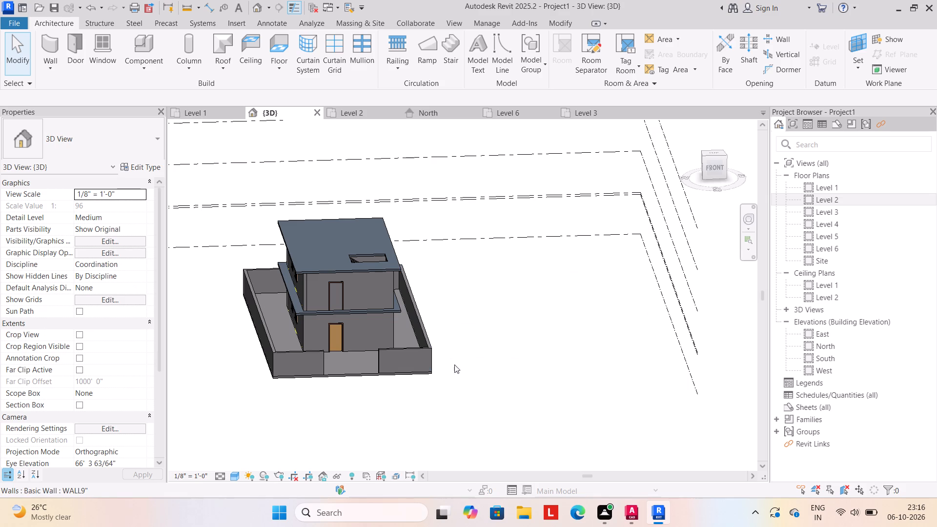
{"action": "middle_click_drag", "start_coordinate": [451, 399], "coordinate": [397, 364], "text": "shift"}
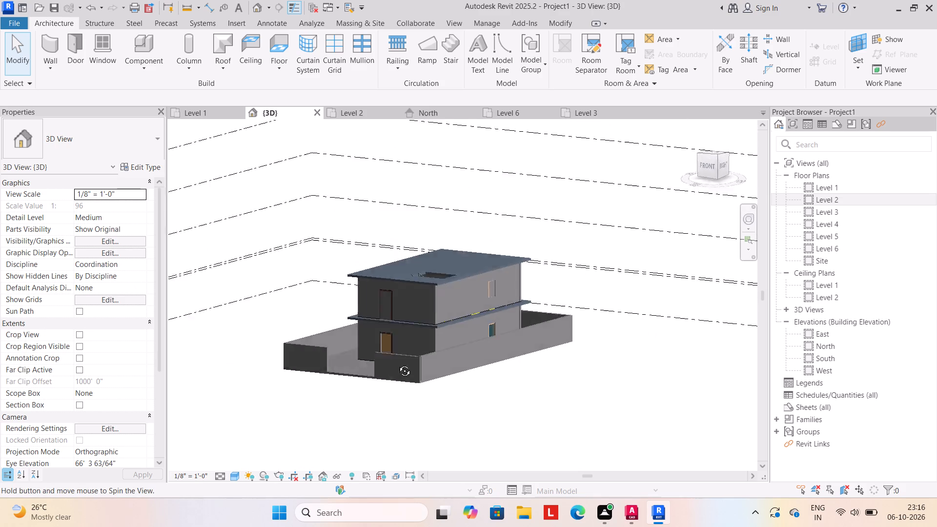
{"action": "middle_click_drag", "start_coordinate": [397, 364], "coordinate": [441, 366], "text": "shift"}
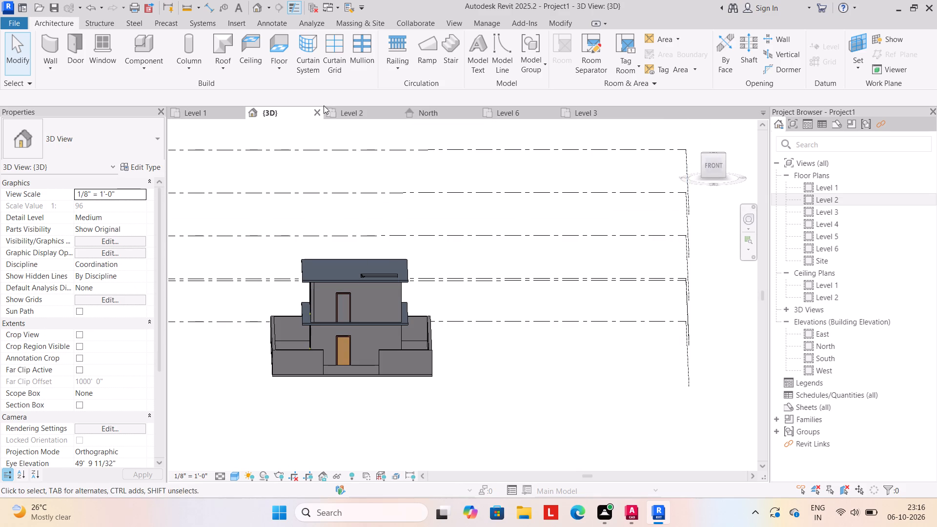
On Level 3, draw a rectangle of 10' high WALL9" walls, about 22'-9" wide, from the house's northwest corner to its southeast corner.
{"action": "left_click", "coordinate": [572, 112]}
{"action": "scroll", "coordinate": [459, 202], "scroll_direction": "down", "scroll_amount": 2}
{"action": "middle_click_drag", "start_coordinate": [461, 218], "coordinate": [489, 189]}
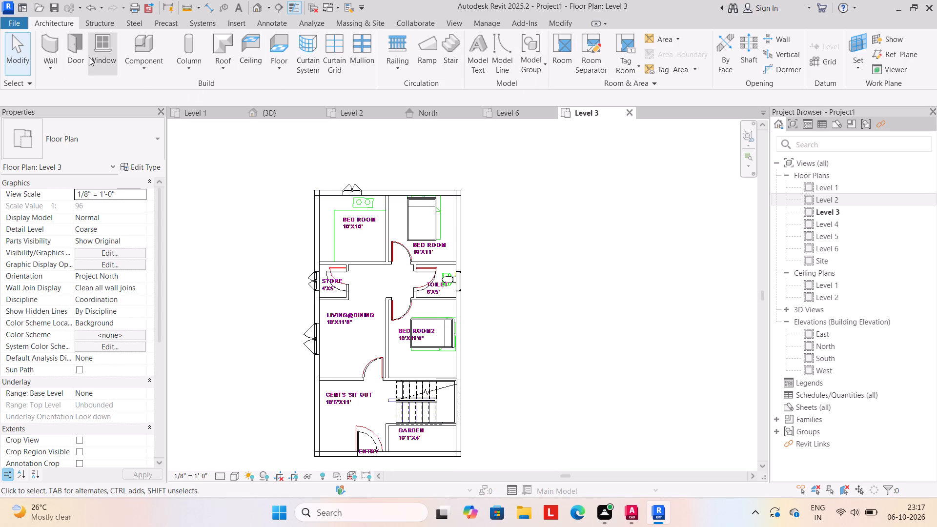
{"action": "left_click", "coordinate": [47, 20]}
{"action": "left_click", "coordinate": [562, 21]}
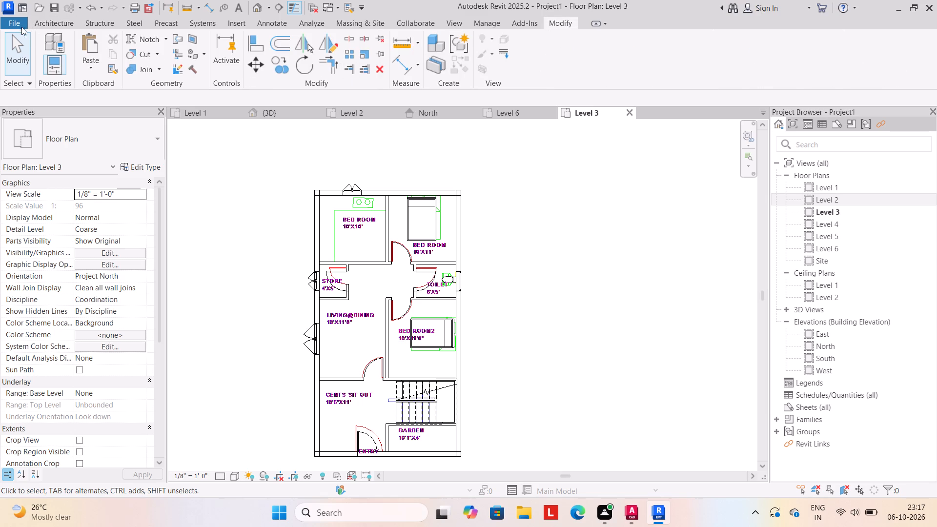
{"action": "left_click", "coordinate": [50, 19]}
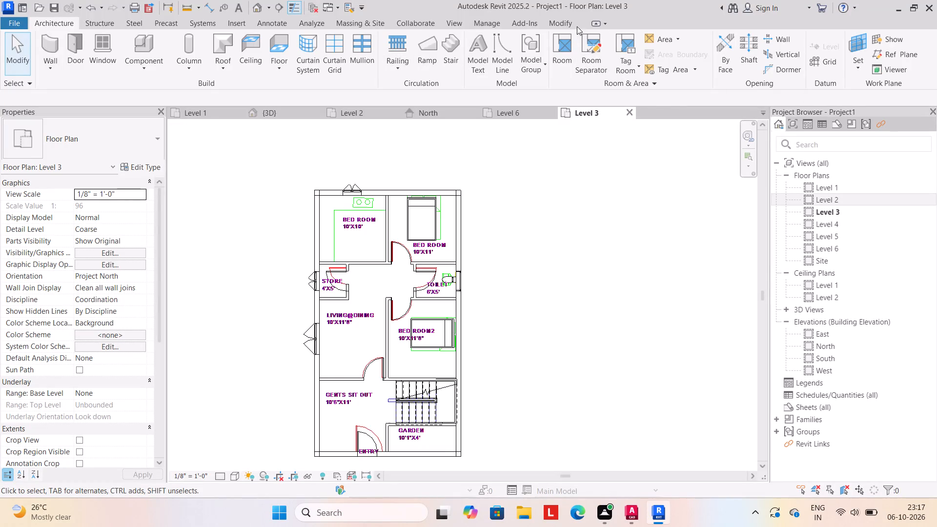
{"action": "left_click", "coordinate": [554, 23]}
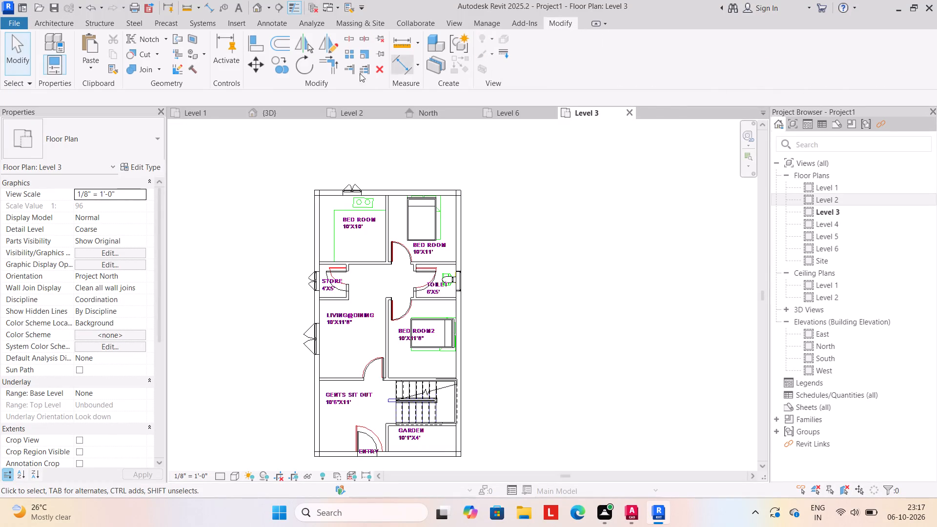
{"action": "left_click", "coordinate": [59, 22]}
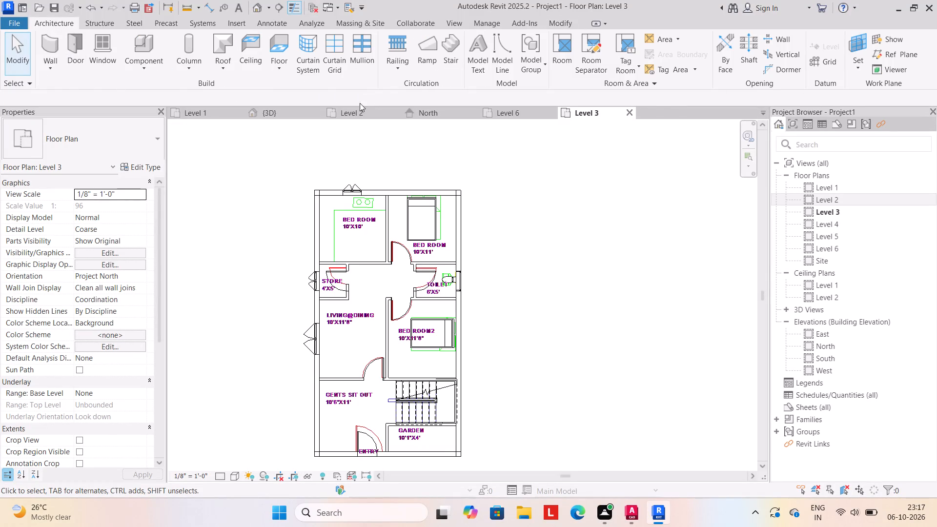
{"action": "left_click", "coordinate": [48, 71]}
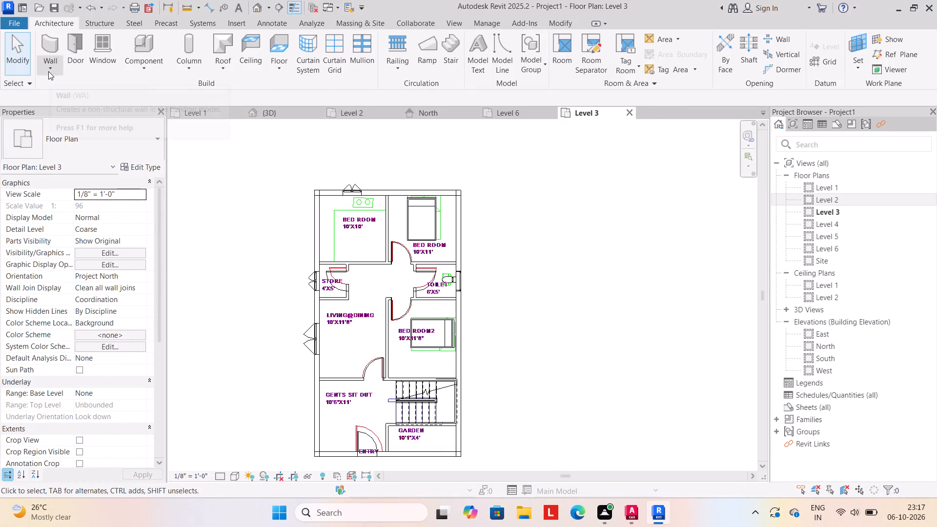
{"action": "left_click", "coordinate": [65, 85]}
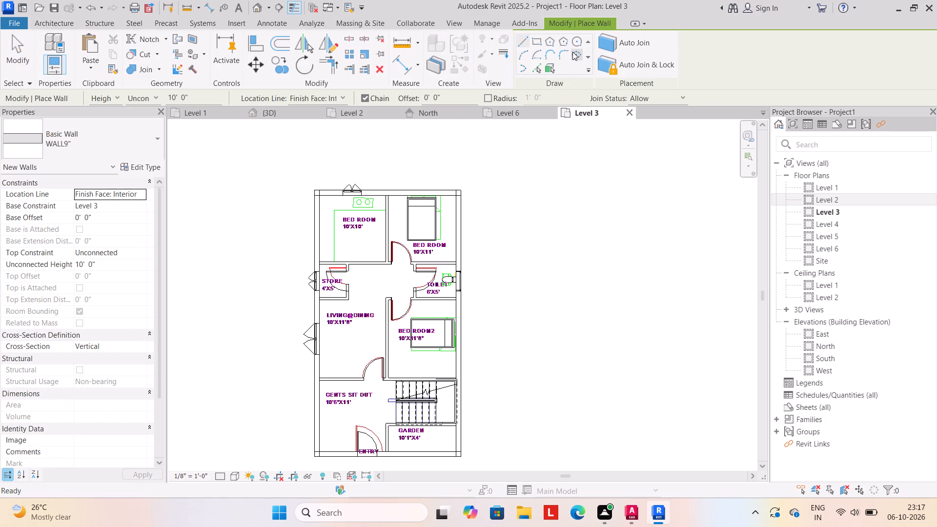
{"action": "left_click", "coordinate": [537, 43]}
{"action": "scroll", "coordinate": [518, 188], "scroll_direction": "down", "scroll_amount": 1}
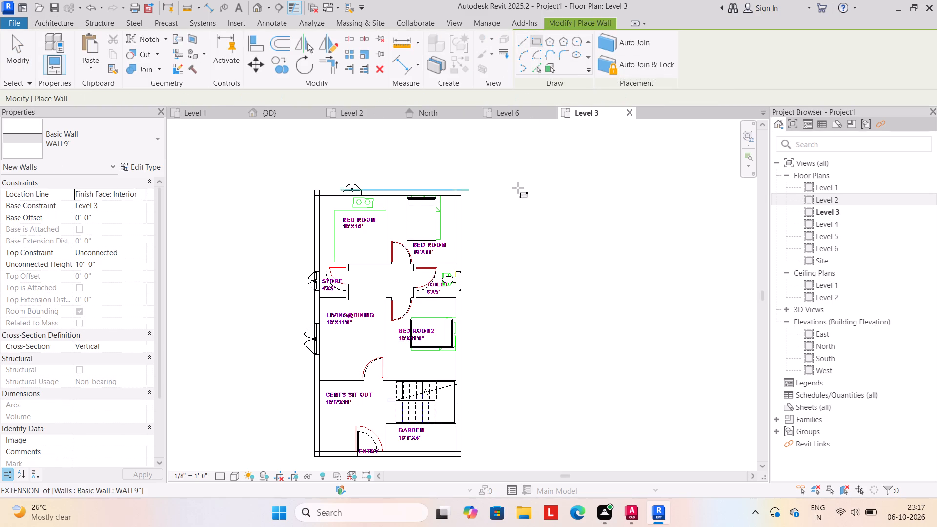
{"action": "middle_click_drag", "start_coordinate": [518, 188], "coordinate": [519, 164]}
{"action": "left_click", "coordinate": [345, 166]}
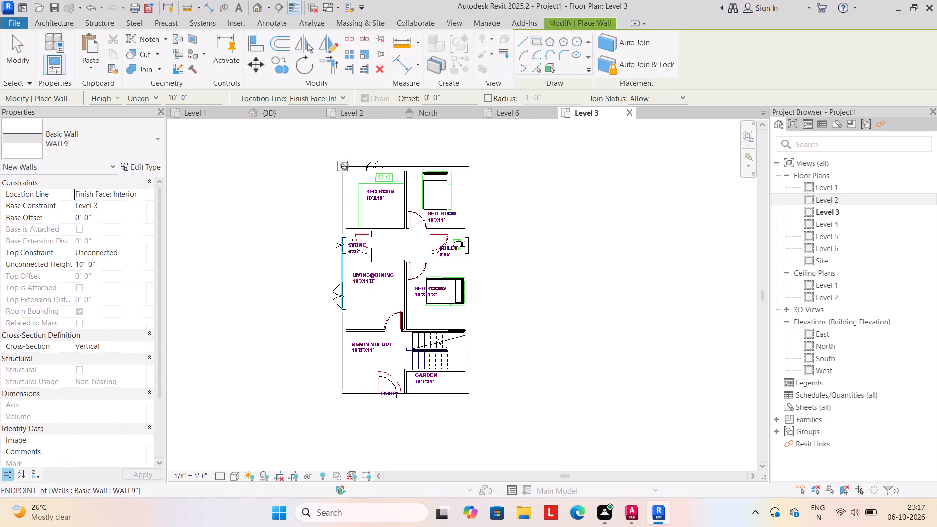
{"action": "left_click", "coordinate": [472, 399]}
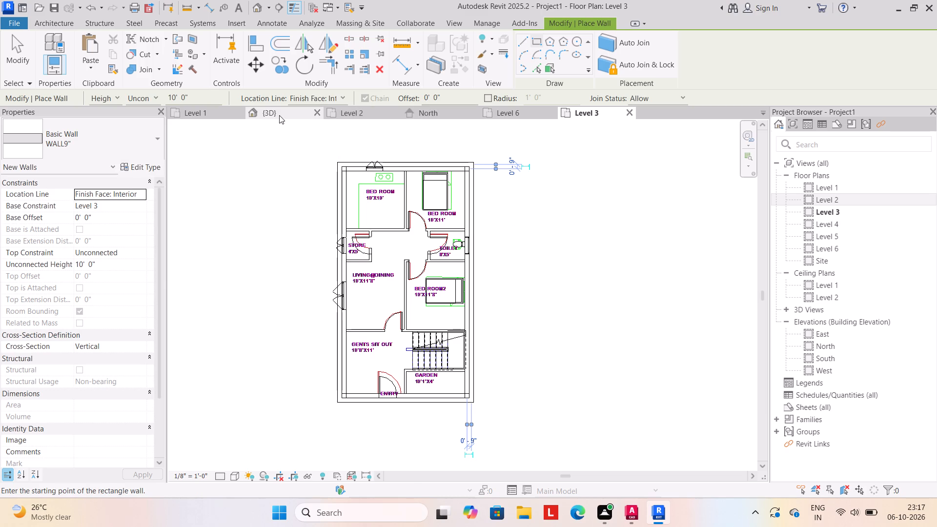
End wall placement and examine the Level 3 walls, roof and roof opening from several sides in the 3D view.
{"action": "left_click", "coordinate": [279, 115]}
{"action": "left_click", "coordinate": [431, 417]}
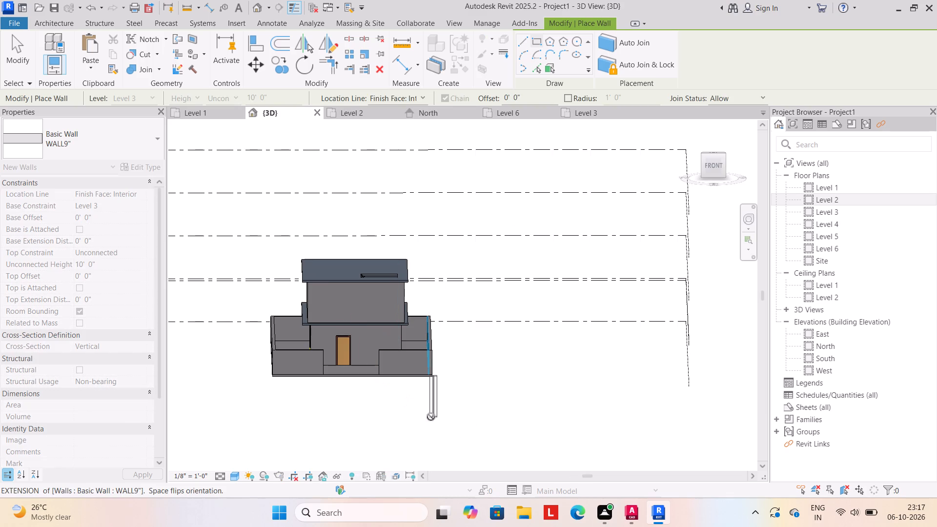
{"action": "key", "text": "Escape"}
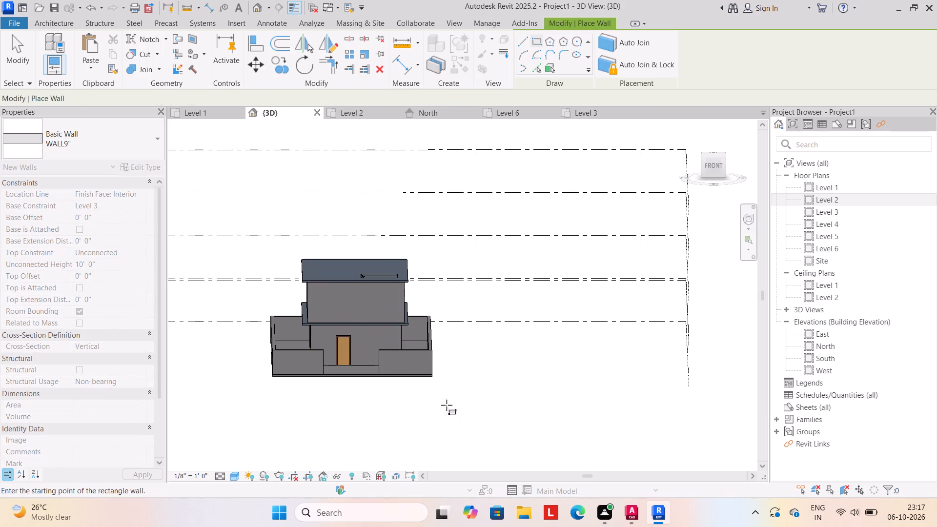
{"action": "middle_click_drag", "start_coordinate": [439, 458], "coordinate": [459, 515], "text": "shift"}
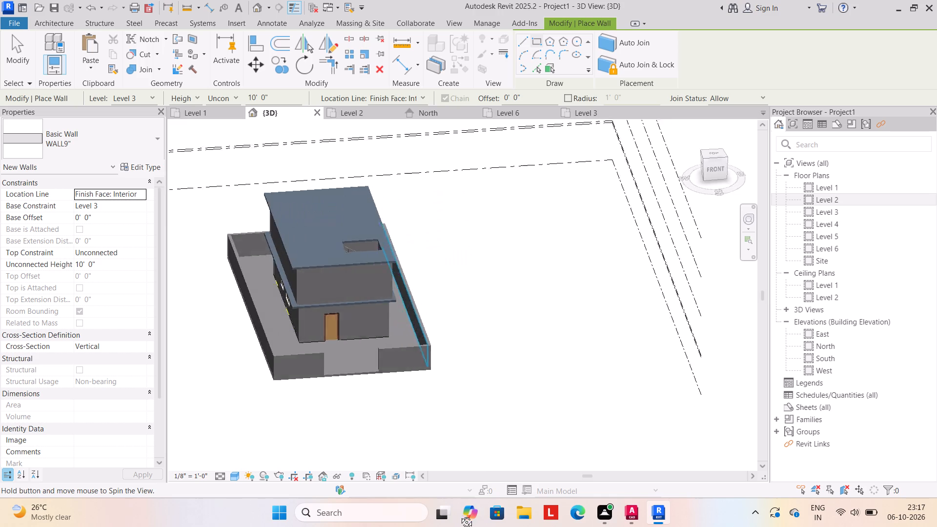
{"action": "middle_click_drag", "start_coordinate": [459, 515], "coordinate": [412, 490], "text": "shift"}
{"action": "scroll", "coordinate": [478, 377], "scroll_direction": "up", "scroll_amount": 1}
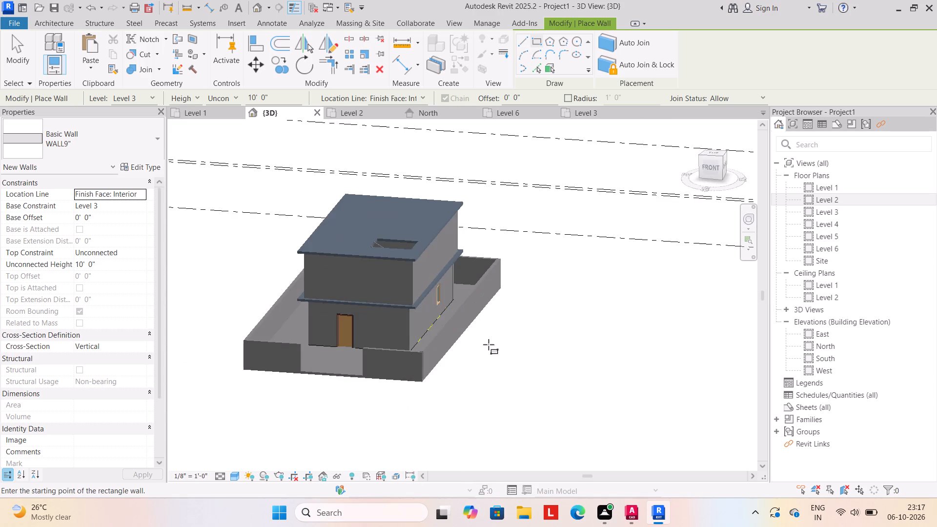
{"action": "middle_click_drag", "start_coordinate": [469, 349], "coordinate": [469, 409], "text": "shift"}
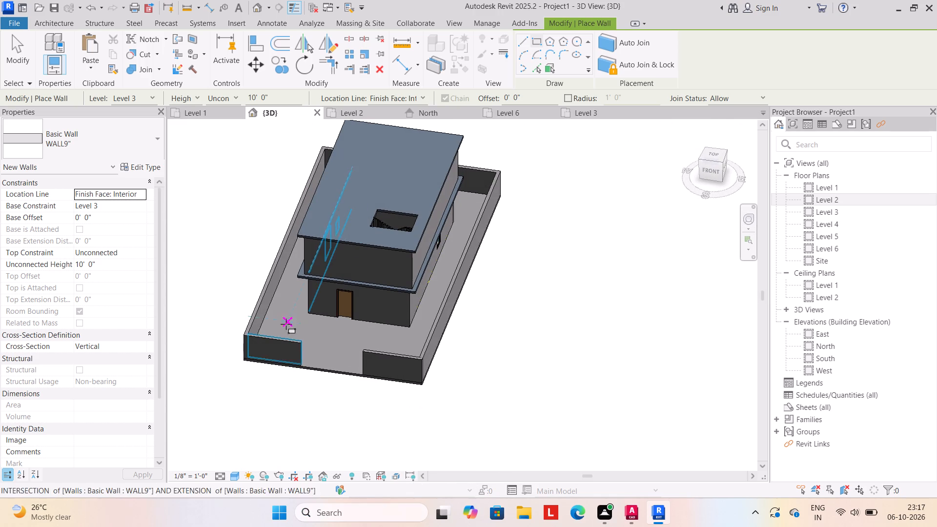
{"action": "key", "text": "Escape"}
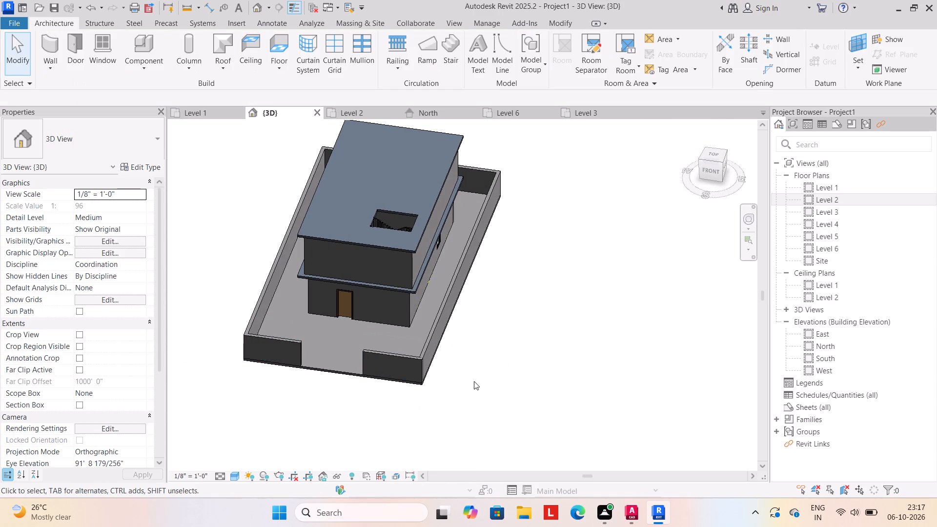
{"action": "key", "text": "Escape"}
{"action": "middle_click_drag", "start_coordinate": [479, 387], "coordinate": [484, 304], "text": "shift"}
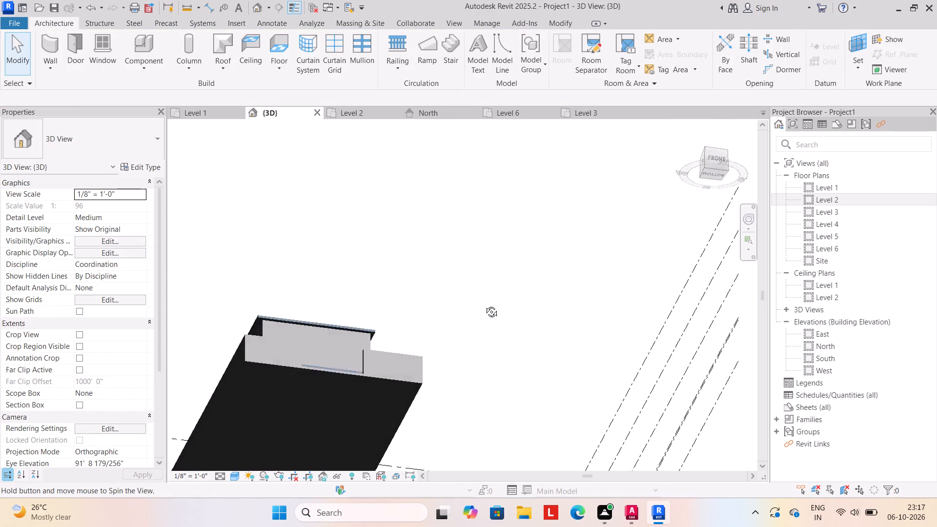
{"action": "middle_click_drag", "start_coordinate": [484, 304], "coordinate": [505, 322], "text": "shift"}
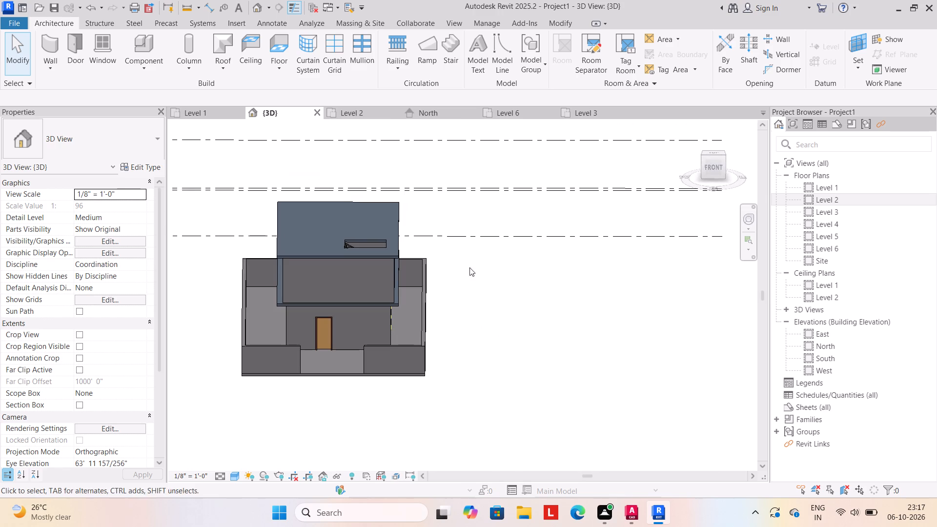
Compare the Level 2 and Level 3 floor plans, examine the house's east side in 3D, and select the Level 1 window there.
{"action": "left_click", "coordinate": [365, 114]}
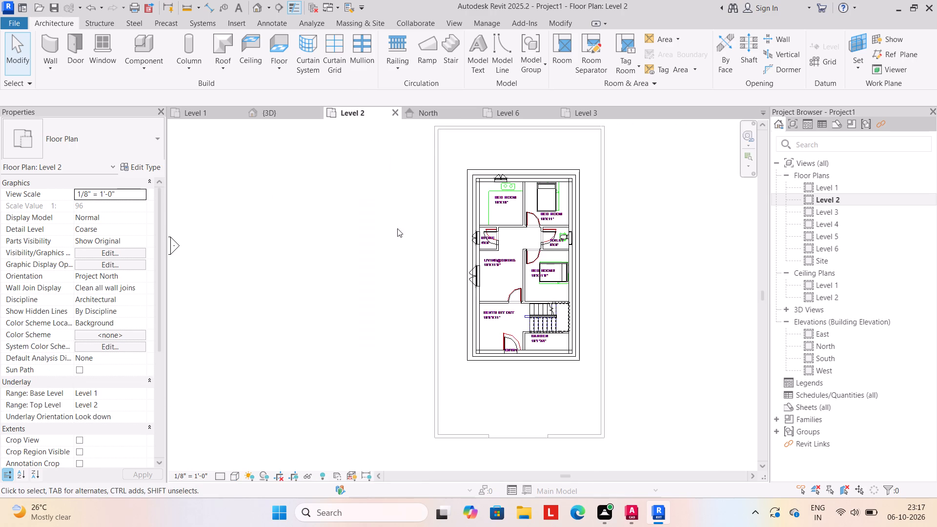
{"action": "scroll", "coordinate": [409, 272], "scroll_direction": "down", "scroll_amount": 1}
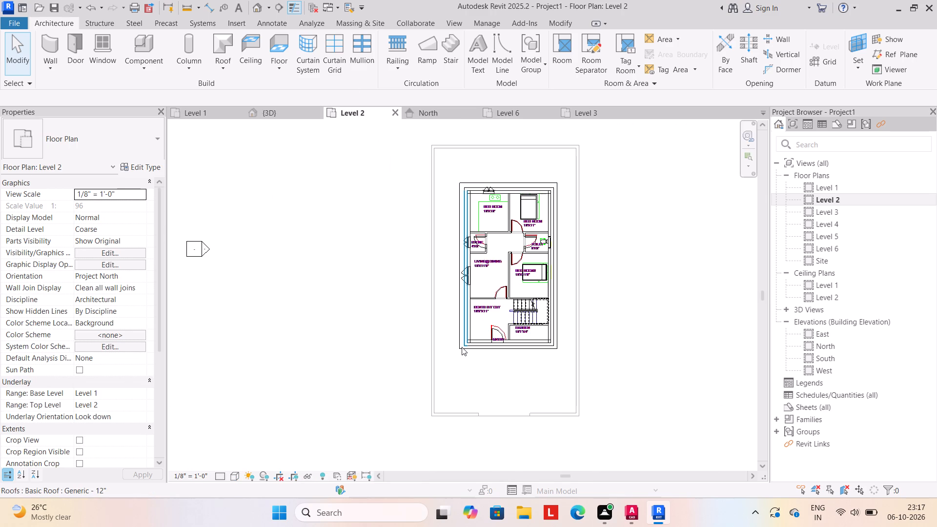
{"action": "middle_click_drag", "start_coordinate": [455, 353], "coordinate": [398, 351]}
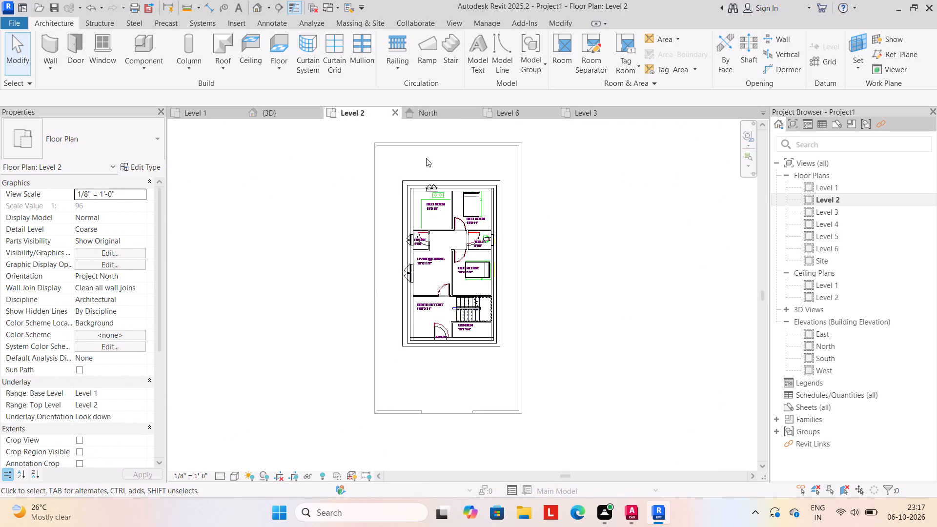
{"action": "left_click", "coordinate": [592, 112]}
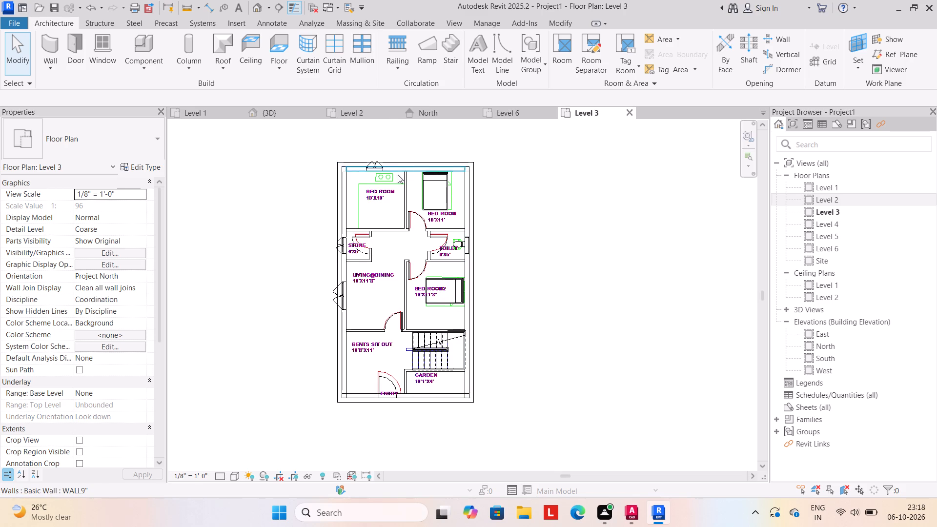
{"action": "left_click", "coordinate": [346, 400]}
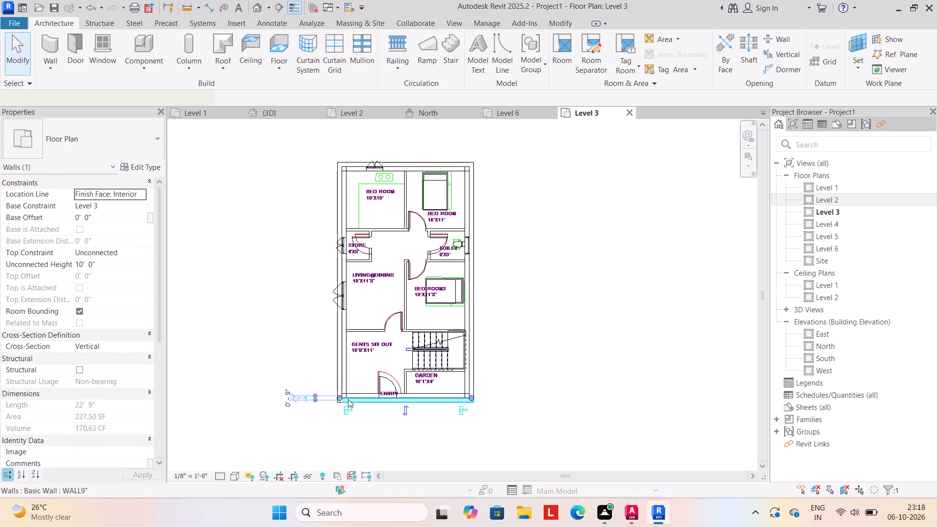
{"action": "key", "text": "Escape"}
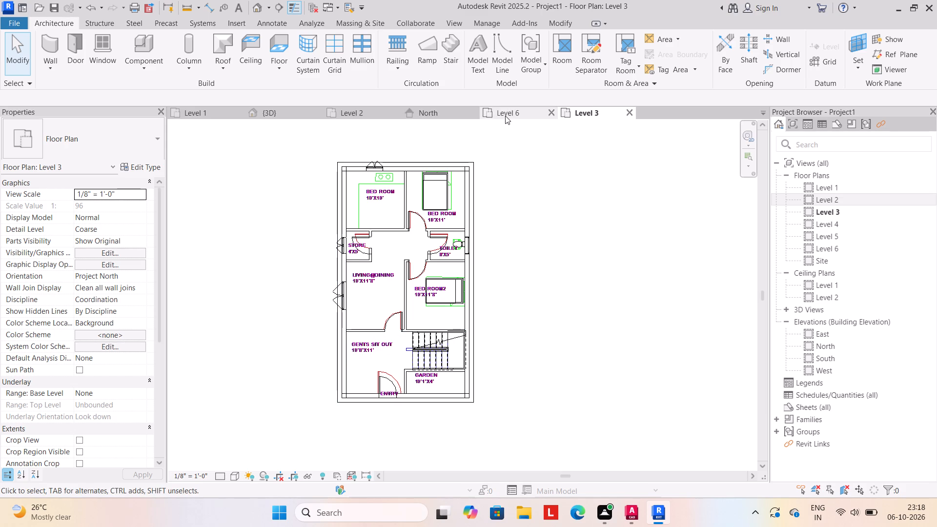
{"action": "left_click", "coordinate": [282, 114]}
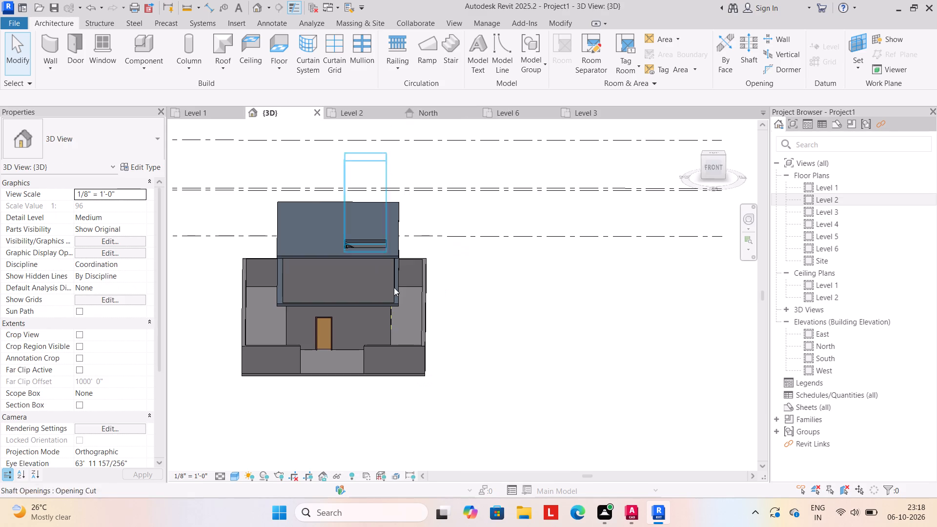
{"action": "middle_click_drag", "start_coordinate": [527, 350], "coordinate": [427, 412], "text": "shift"}
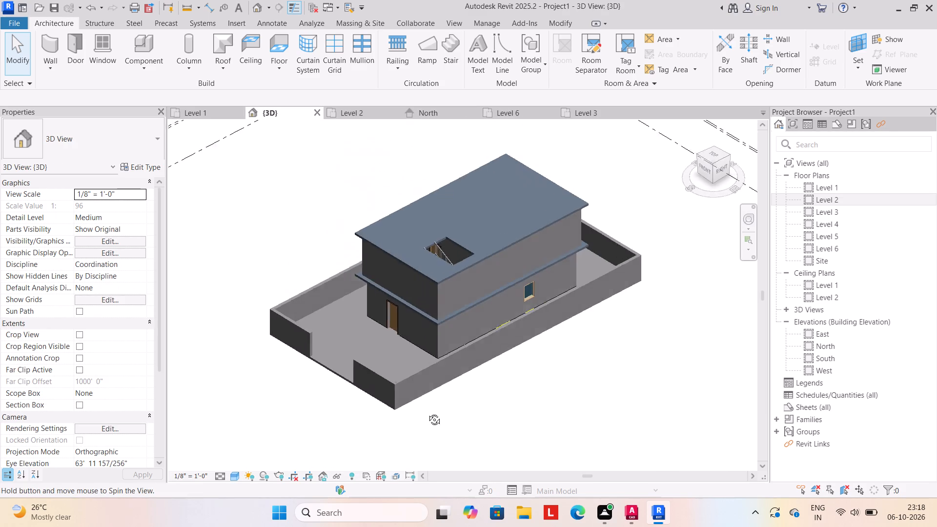
{"action": "middle_click_drag", "start_coordinate": [427, 412], "coordinate": [436, 382], "text": "shift"}
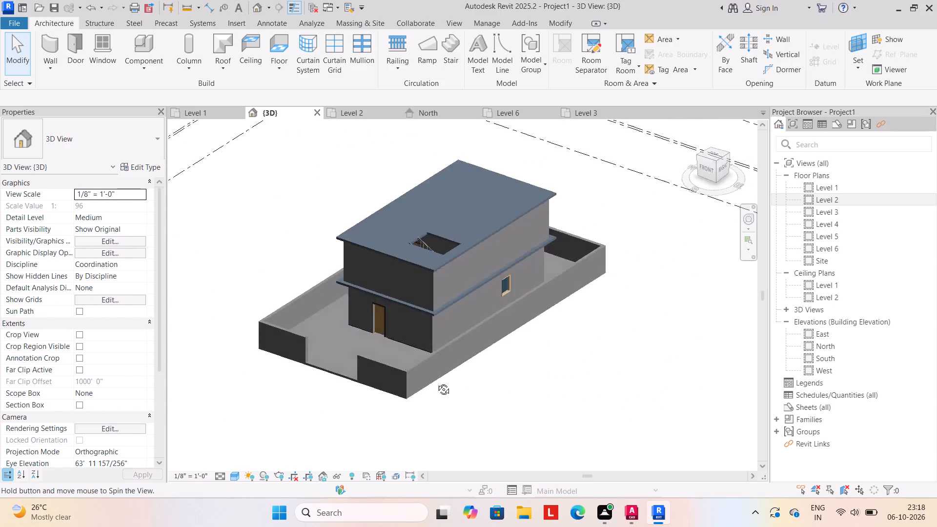
{"action": "middle_click_drag", "start_coordinate": [436, 382], "coordinate": [387, 319], "text": "shift"}
{"action": "left_click", "coordinate": [556, 337]}
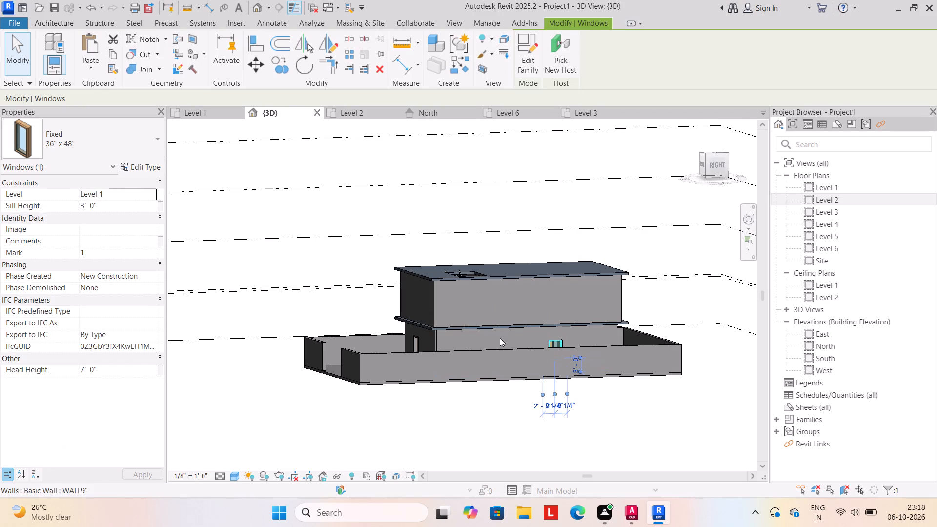
Raise the selected Level 1 window in the east wall to a sill height of 5'-0" and deselect it.
{"action": "key", "text": "Up"}
{"action": "key", "text": "Up"}
{"action": "key", "text": "Up"}
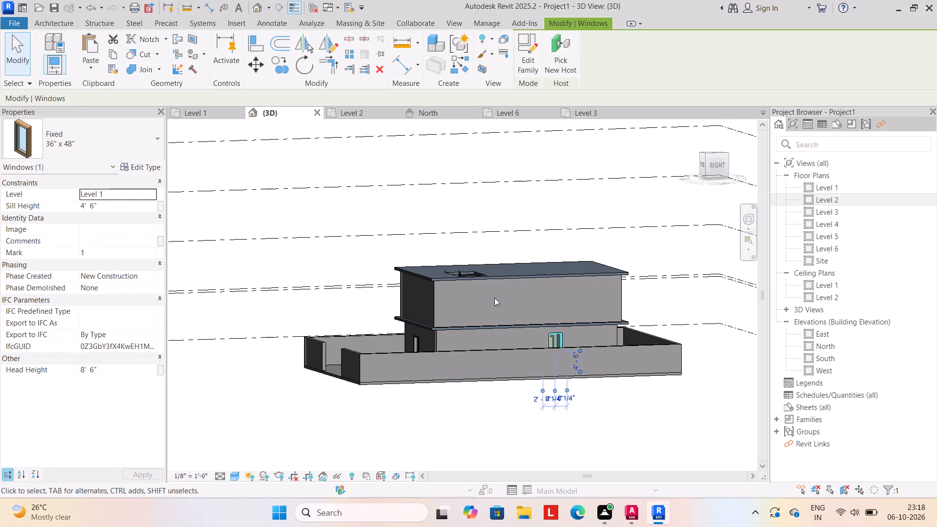
{"action": "key", "text": "Up"}
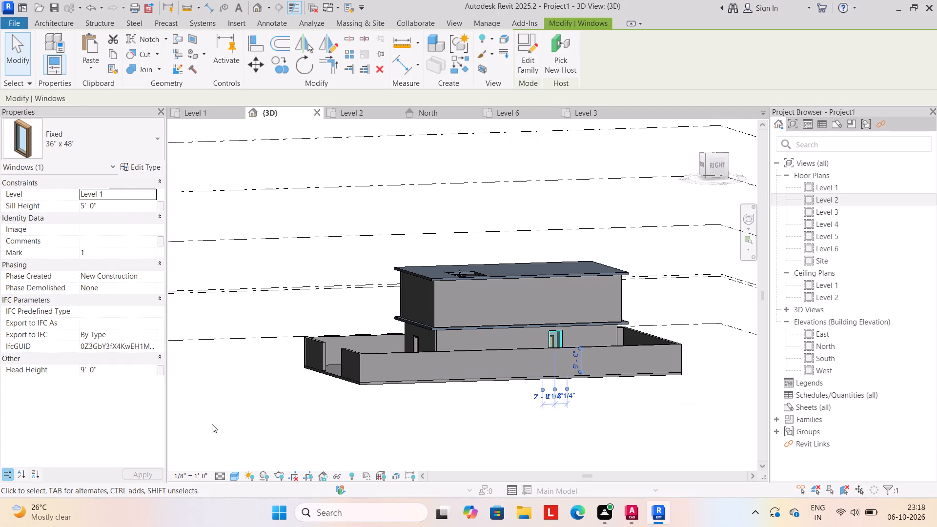
{"action": "left_click", "coordinate": [217, 411]}
Place a 36" x 84" Single-Flush door in the upper storey's front wall above the entrance door, about 14'-9" from the east end.
{"action": "middle_click_drag", "start_coordinate": [241, 446], "coordinate": [413, 467], "text": "shift"}
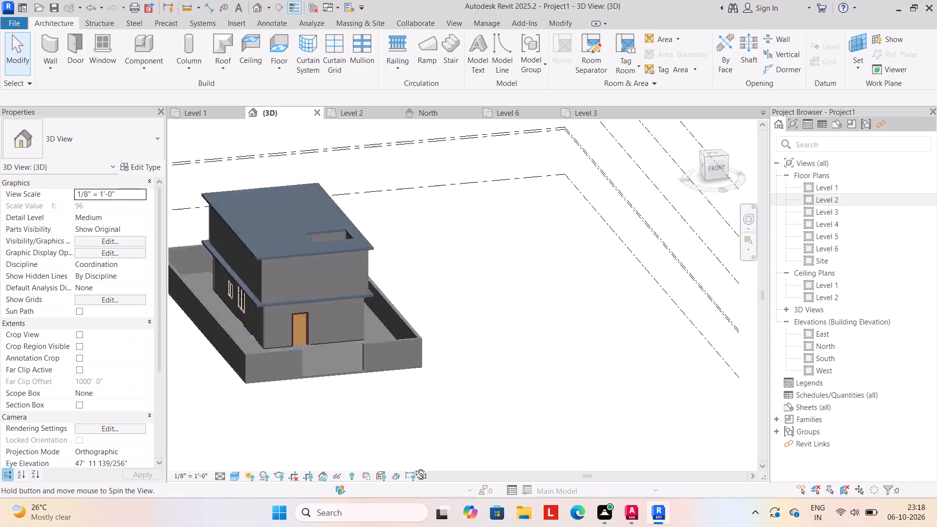
{"action": "middle_click_drag", "start_coordinate": [413, 467], "coordinate": [471, 452], "text": "shift"}
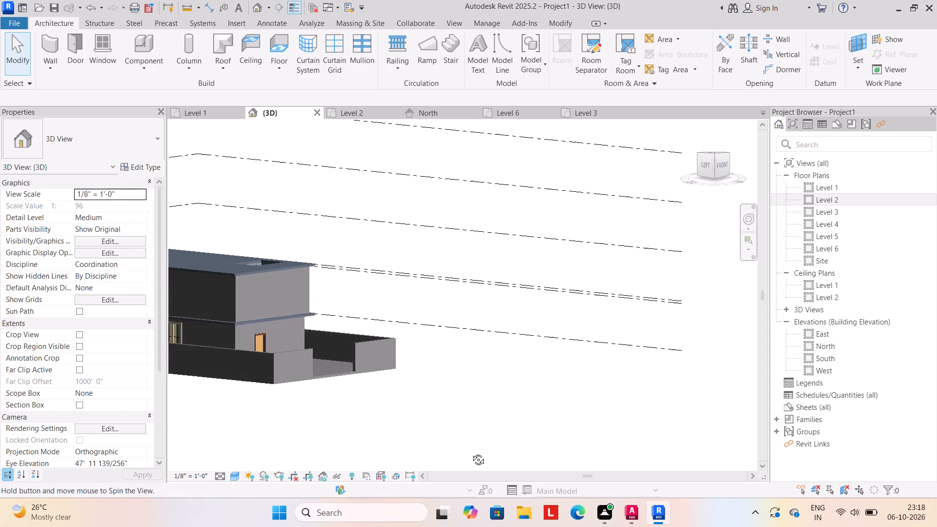
{"action": "middle_click_drag", "start_coordinate": [471, 452], "coordinate": [398, 456], "text": "shift"}
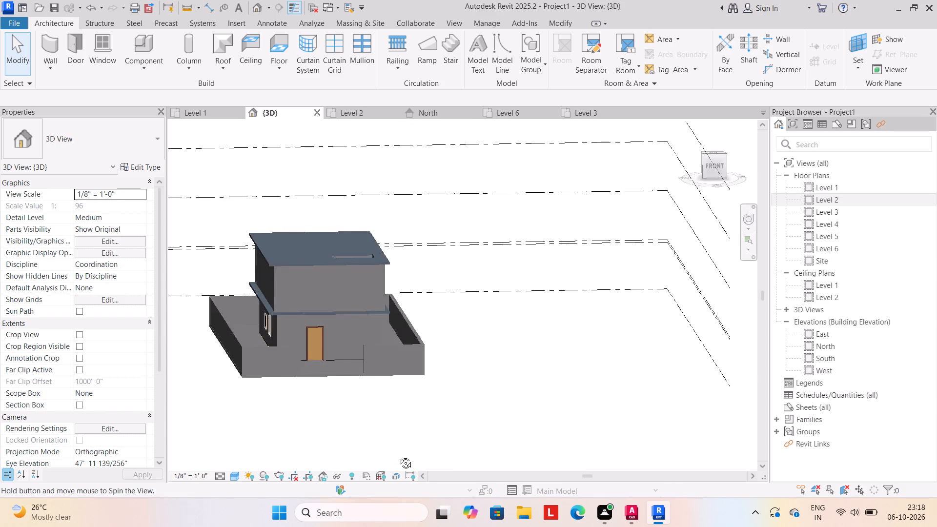
{"action": "middle_click_drag", "start_coordinate": [398, 456], "coordinate": [448, 430], "text": "shift"}
{"action": "middle_click_drag", "start_coordinate": [347, 415], "coordinate": [409, 427], "text": "shift"}
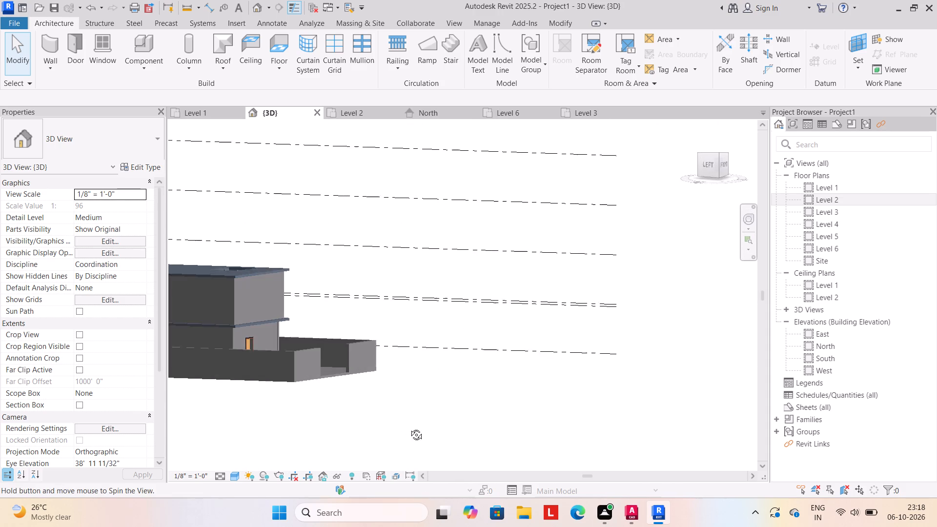
{"action": "middle_click_drag", "start_coordinate": [409, 427], "coordinate": [271, 415], "text": "shift"}
{"action": "middle_click_drag", "start_coordinate": [351, 404], "coordinate": [332, 509], "text": "shift"}
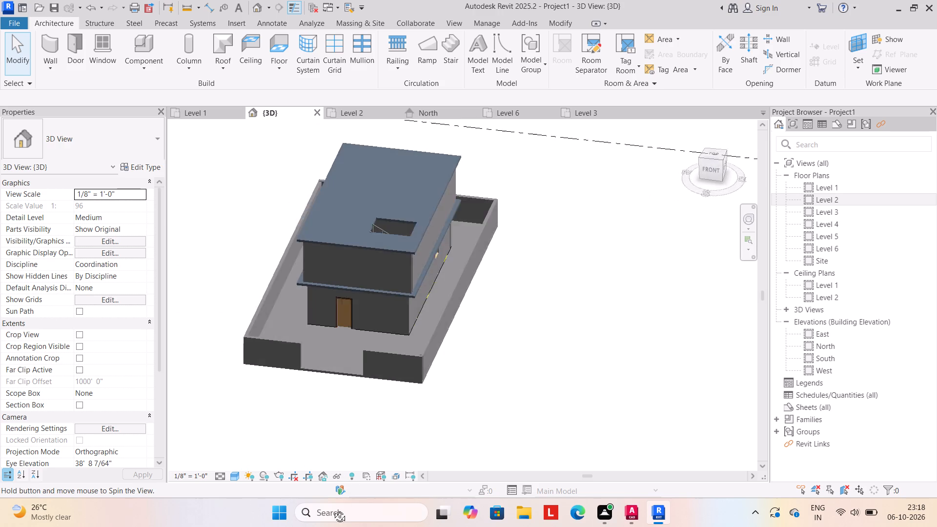
{"action": "middle_click_drag", "start_coordinate": [332, 509], "coordinate": [370, 435], "text": "shift"}
{"action": "scroll", "coordinate": [371, 431], "scroll_direction": "up", "scroll_amount": 1, "text": "shift"}
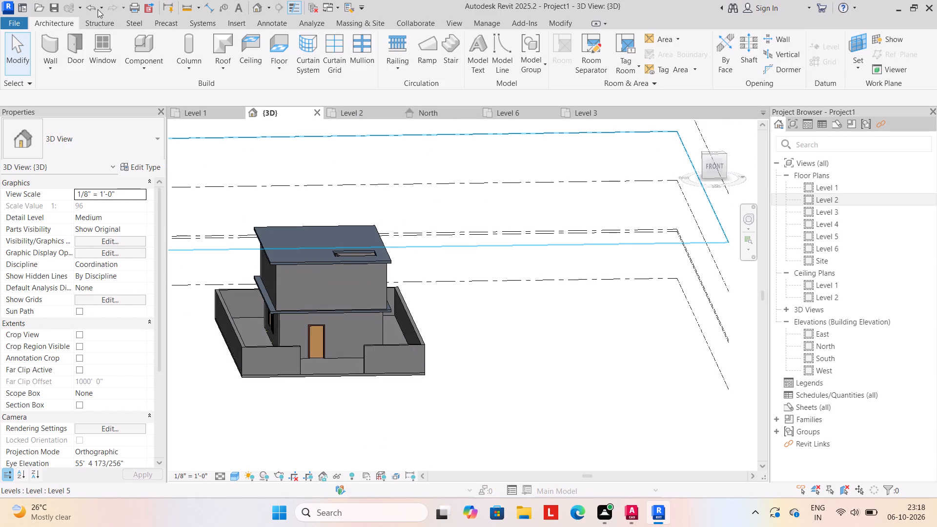
{"action": "left_click", "coordinate": [71, 37]}
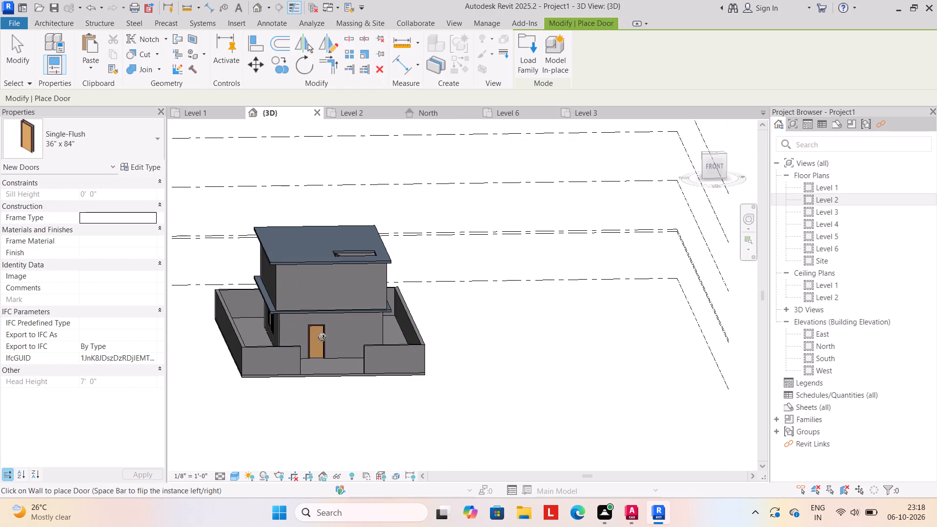
{"action": "left_click", "coordinate": [316, 305]}
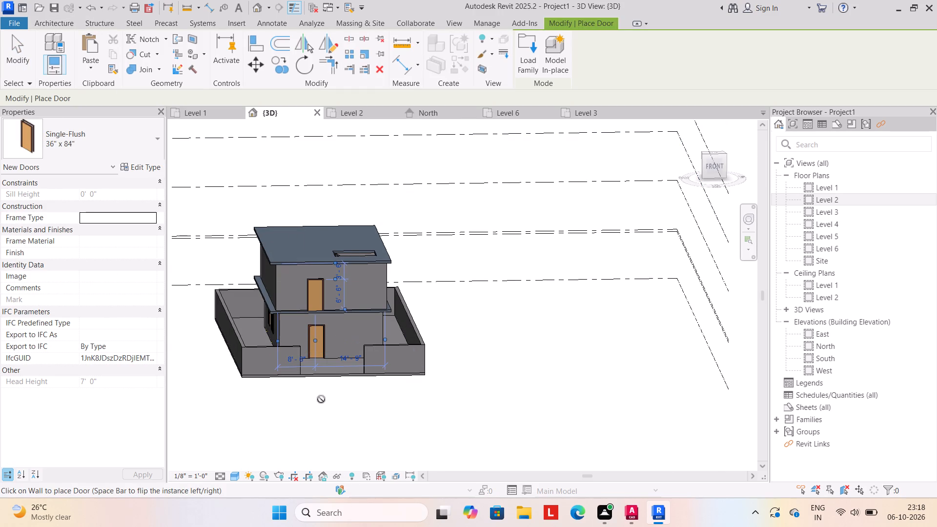
{"action": "key", "text": "Escape"}
{"action": "key", "text": "Escape"}
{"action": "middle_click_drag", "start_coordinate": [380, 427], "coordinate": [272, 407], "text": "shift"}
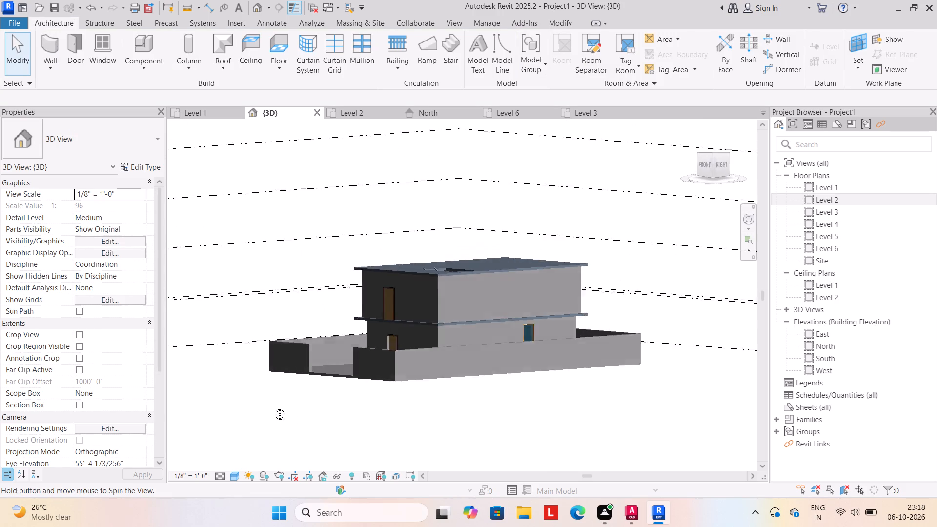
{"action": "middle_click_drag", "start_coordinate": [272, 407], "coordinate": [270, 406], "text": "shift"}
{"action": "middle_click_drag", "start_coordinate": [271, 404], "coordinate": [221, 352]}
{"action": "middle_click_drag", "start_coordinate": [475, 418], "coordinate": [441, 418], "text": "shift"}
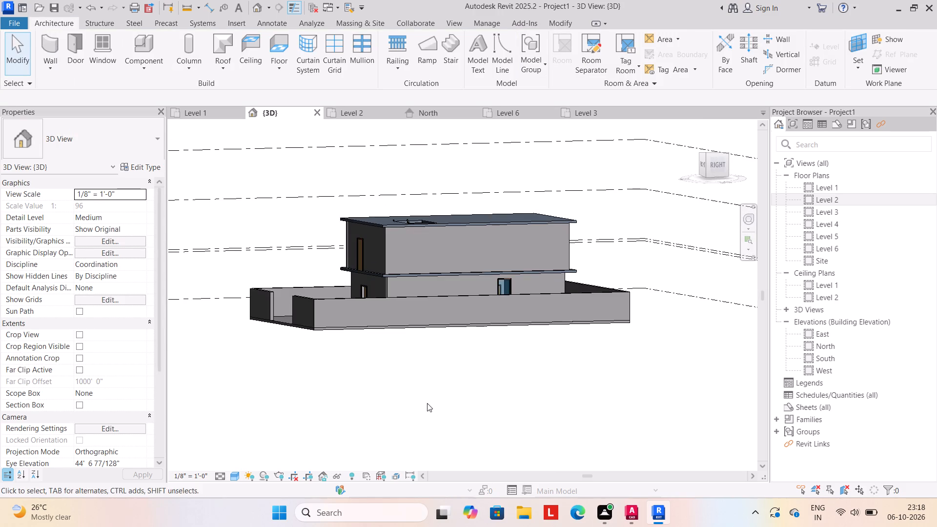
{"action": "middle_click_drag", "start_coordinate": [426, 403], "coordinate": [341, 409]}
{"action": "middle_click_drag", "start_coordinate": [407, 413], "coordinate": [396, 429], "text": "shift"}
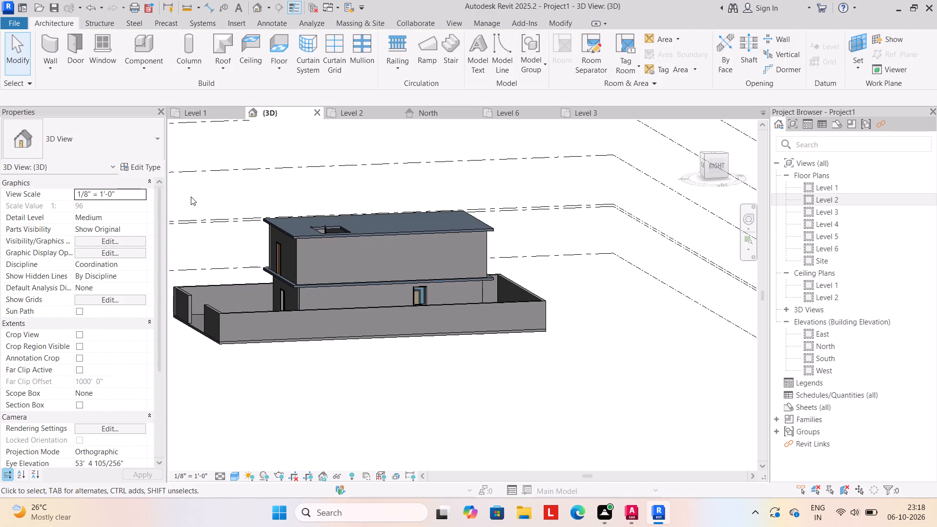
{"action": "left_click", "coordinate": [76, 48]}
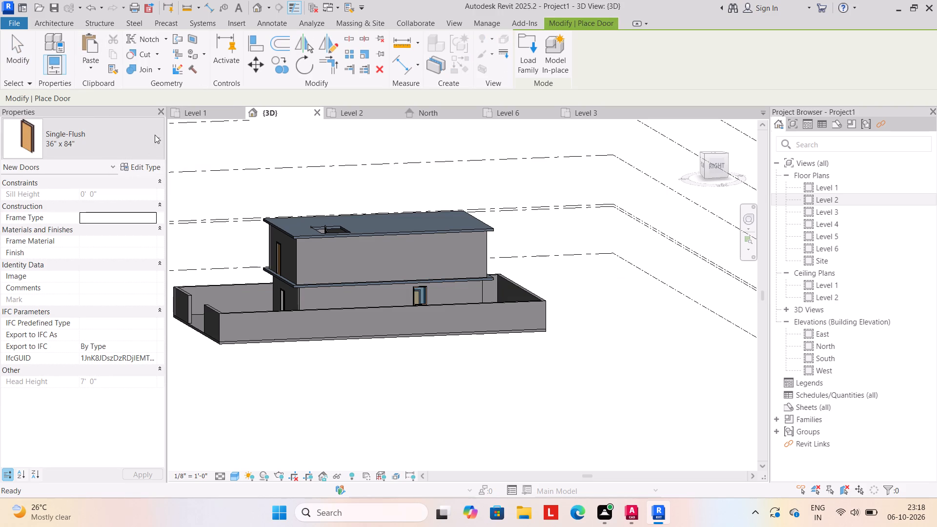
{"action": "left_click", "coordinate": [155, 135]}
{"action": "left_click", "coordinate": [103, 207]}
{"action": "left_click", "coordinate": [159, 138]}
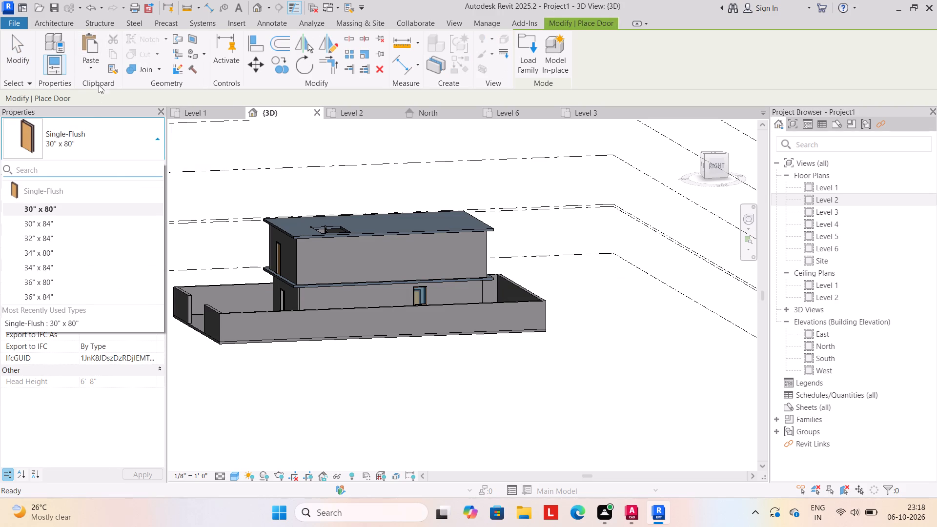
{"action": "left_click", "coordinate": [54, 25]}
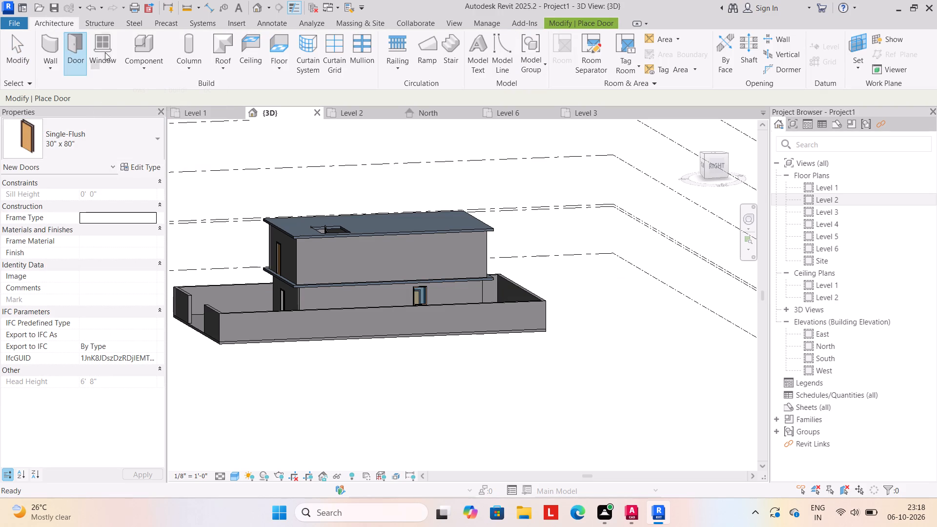
Place a 24" x 24" Fixed window high in the upper storey's east wall, above the ground-floor window.
{"action": "left_click", "coordinate": [105, 52]}
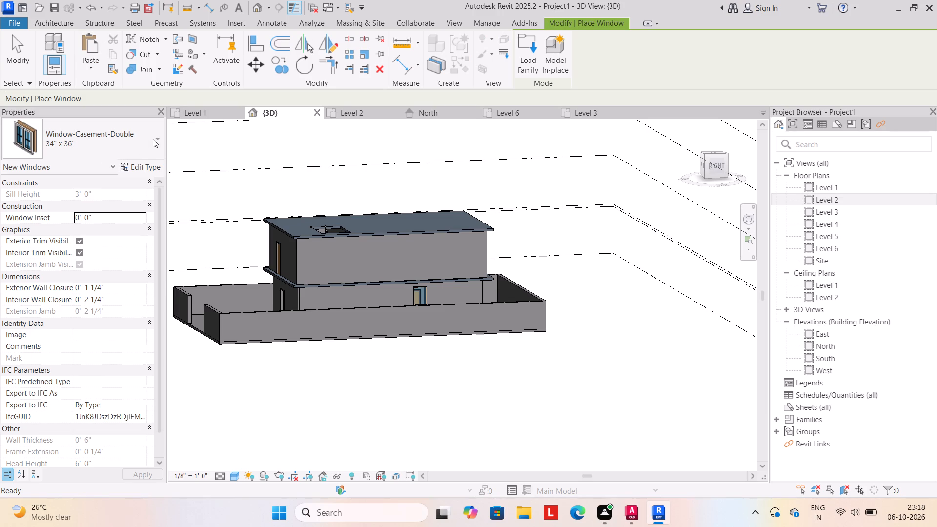
{"action": "left_click", "coordinate": [156, 138]}
{"action": "scroll", "coordinate": [117, 194], "scroll_direction": "up", "scroll_amount": 3}
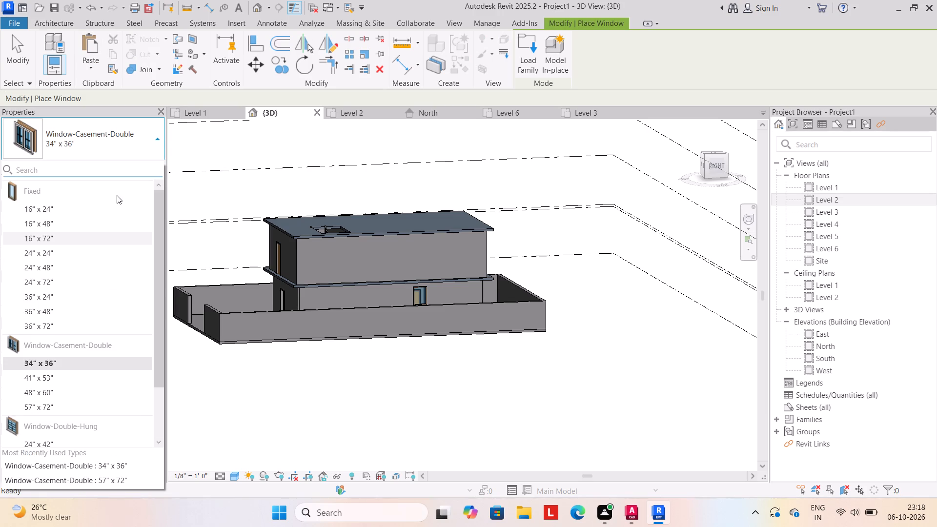
{"action": "left_click", "coordinate": [97, 210]}
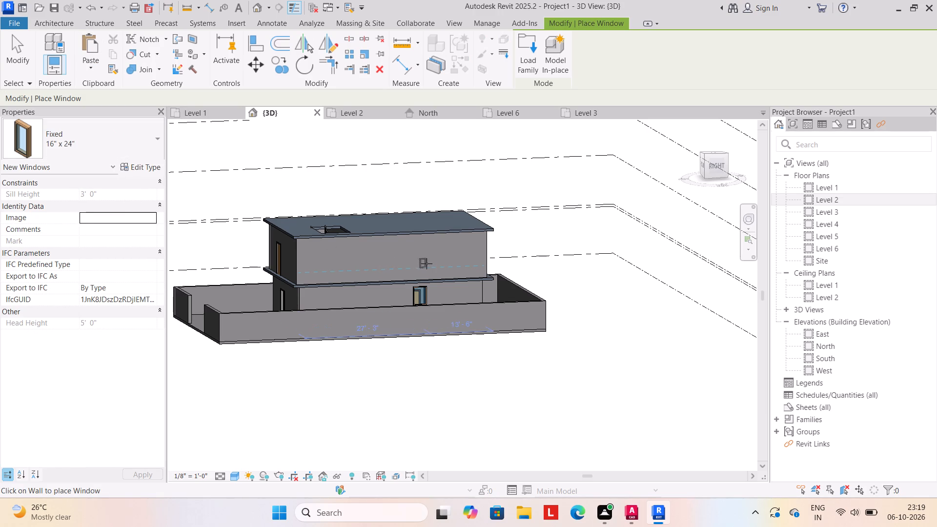
{"action": "left_click", "coordinate": [157, 136]}
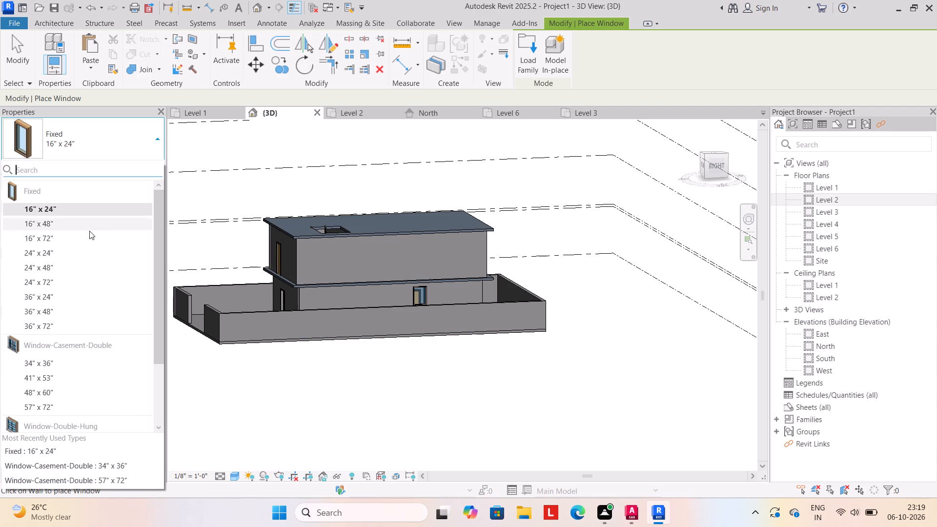
{"action": "left_click", "coordinate": [90, 236]}
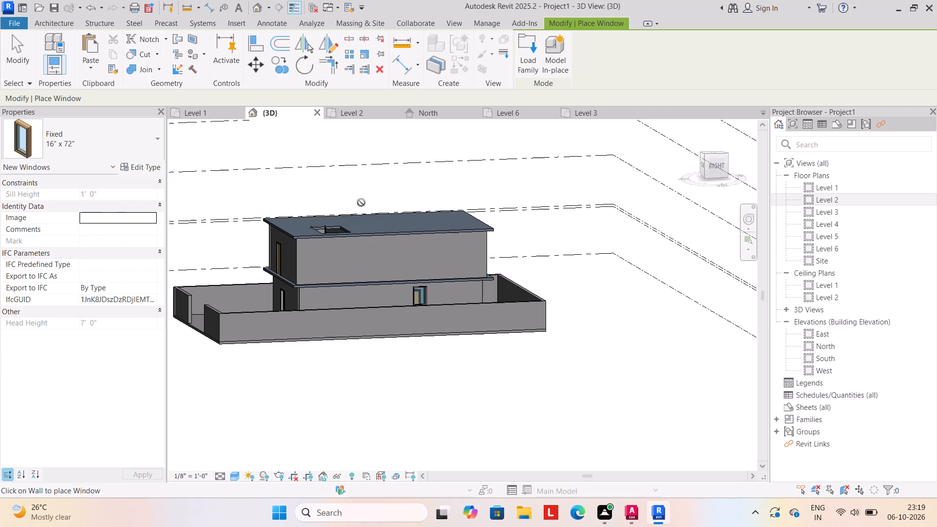
{"action": "left_click", "coordinate": [163, 137]}
{"action": "left_click", "coordinate": [78, 197]}
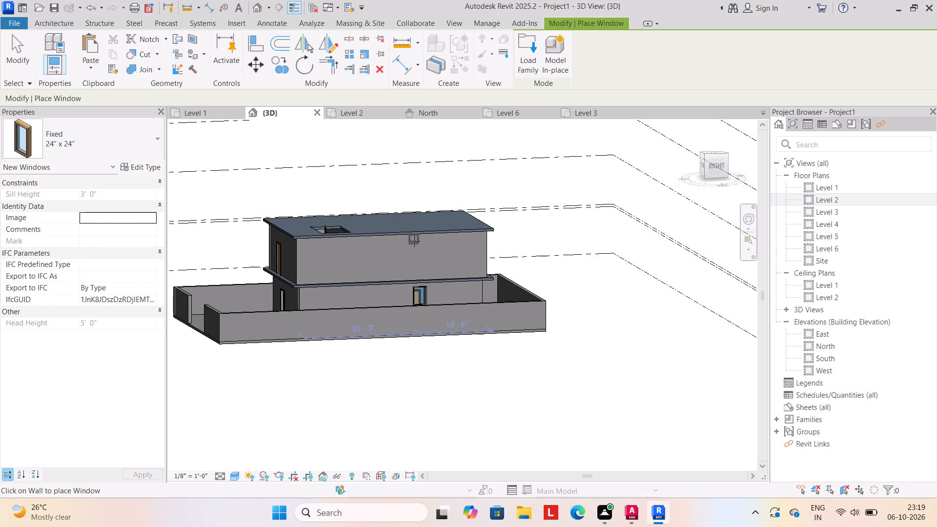
{"action": "left_click", "coordinate": [418, 246]}
{"action": "key", "text": "Escape"}
{"action": "key", "text": "Escape"}
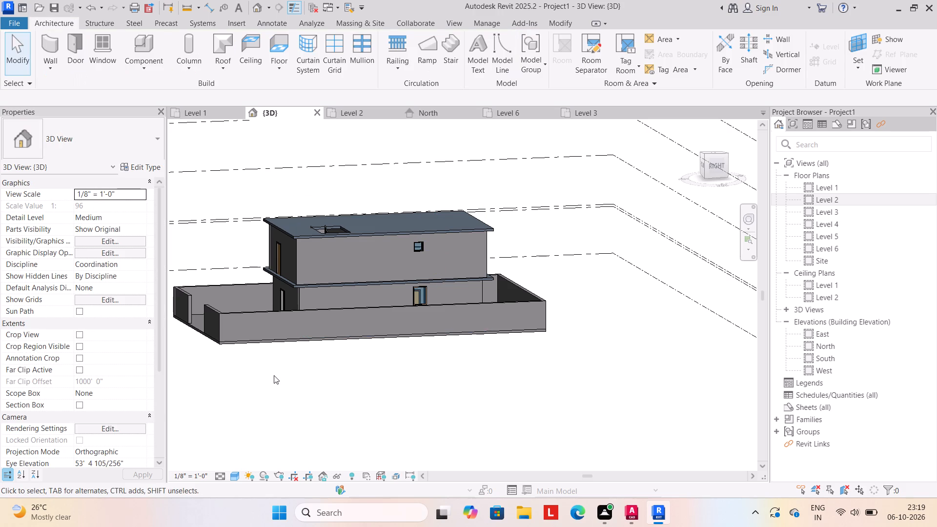
Place a 48" x 60" Window-Casement-Double in the upper storey's west wall, above the larger ground-floor window, about 22'-3" from the north end.
{"action": "middle_click_drag", "start_coordinate": [275, 380], "coordinate": [268, 383], "text": "shift"}
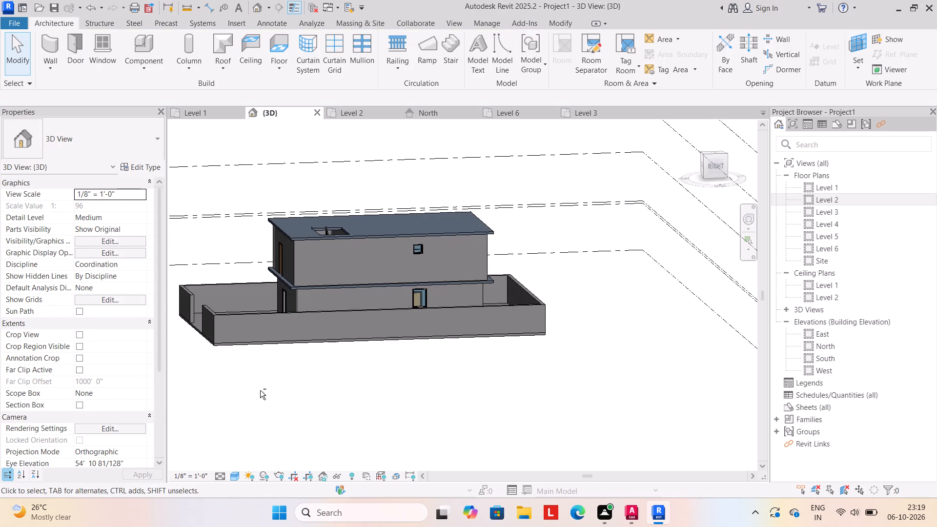
{"action": "middle_click_drag", "start_coordinate": [259, 391], "coordinate": [455, 425], "text": "shift"}
{"action": "middle_click_drag", "start_coordinate": [321, 365], "coordinate": [414, 348], "text": "shift"}
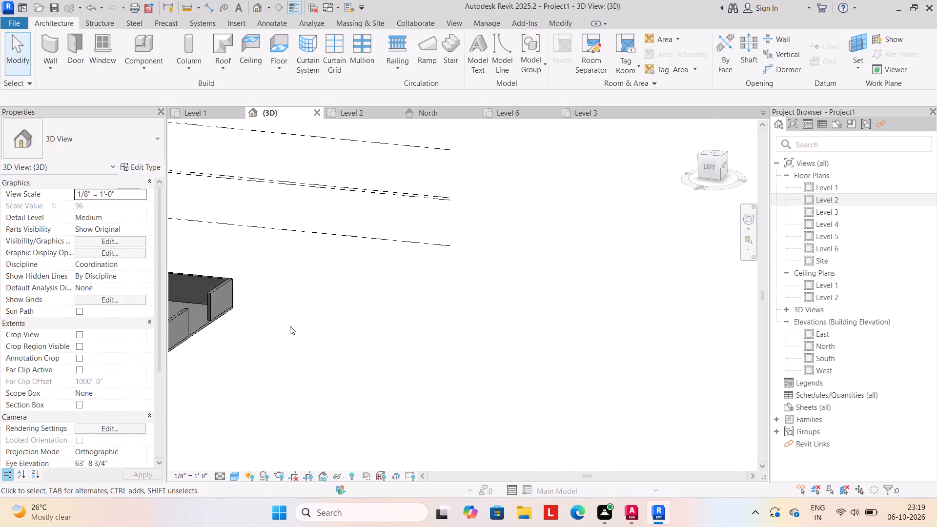
{"action": "scroll", "coordinate": [286, 330], "scroll_direction": "down", "scroll_amount": 2}
{"action": "middle_click_drag", "start_coordinate": [273, 333], "coordinate": [376, 300]}
{"action": "scroll", "coordinate": [376, 300], "scroll_direction": "up", "scroll_amount": 1}
{"action": "middle_click_drag", "start_coordinate": [201, 359], "coordinate": [259, 366], "text": "shift"}
{"action": "scroll", "coordinate": [242, 367], "scroll_direction": "down", "scroll_amount": 1}
{"action": "middle_click_drag", "start_coordinate": [237, 363], "coordinate": [331, 354]}
{"action": "middle_click_drag", "start_coordinate": [277, 370], "coordinate": [270, 385], "text": "shift"}
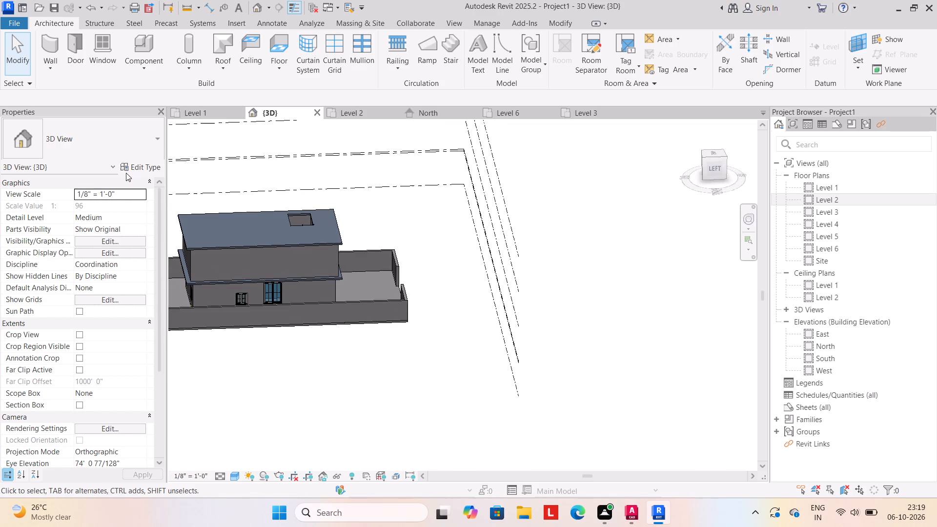
{"action": "left_click", "coordinate": [154, 141]}
{"action": "left_click", "coordinate": [131, 141]}
{"action": "left_click", "coordinate": [100, 49]}
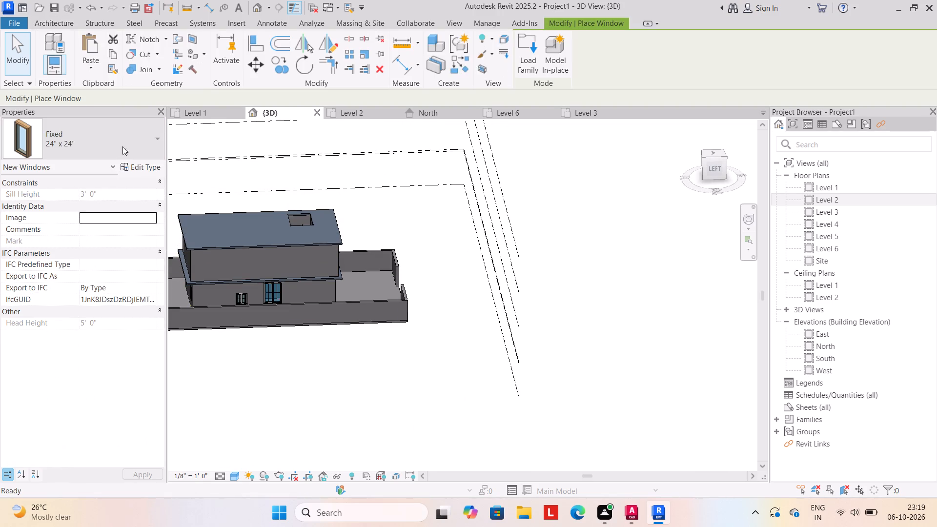
{"action": "left_click", "coordinate": [156, 136]}
{"action": "scroll", "coordinate": [51, 349], "scroll_direction": "down", "scroll_amount": 5}
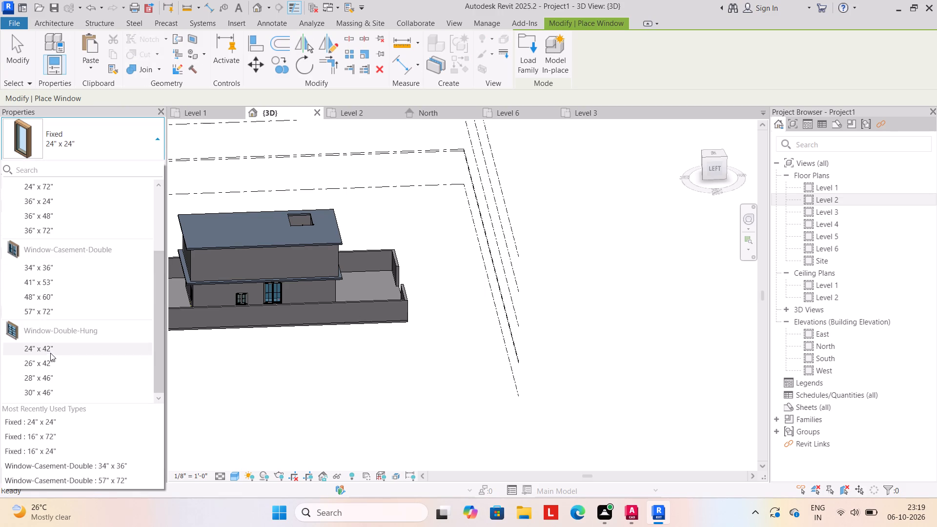
{"action": "left_click", "coordinate": [63, 283]}
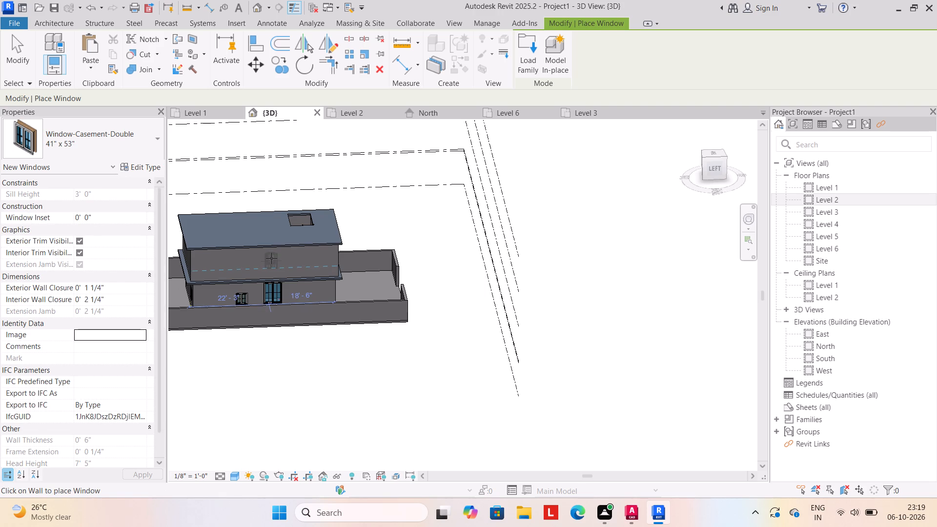
{"action": "left_click", "coordinate": [152, 139]}
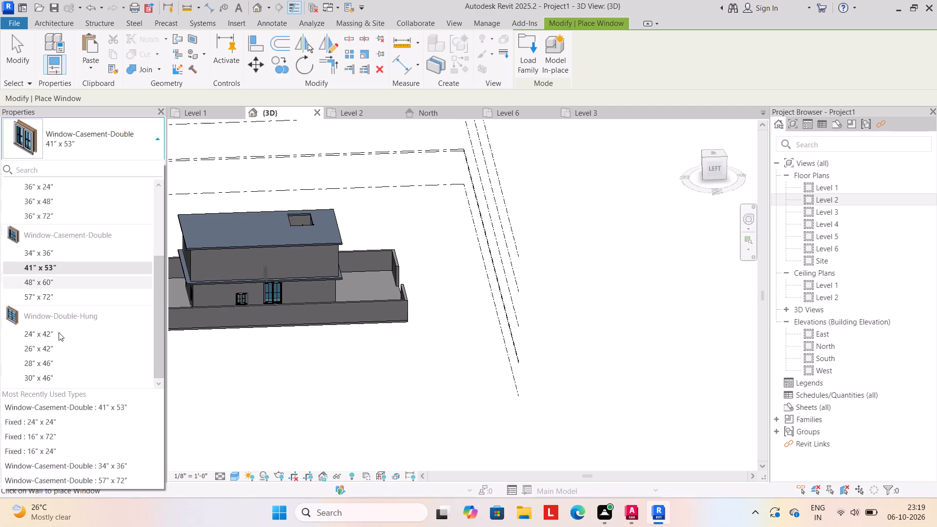
{"action": "left_click", "coordinate": [63, 283]}
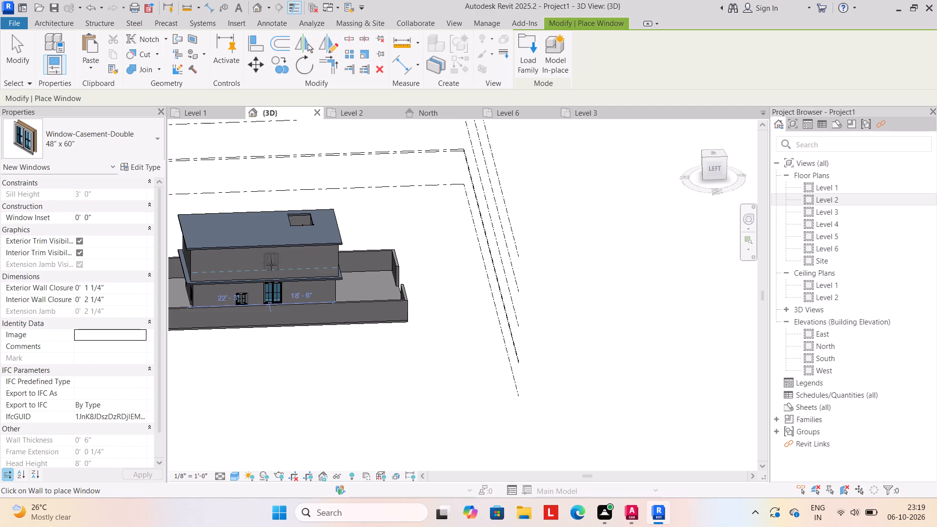
{"action": "left_click", "coordinate": [271, 264]}
Place a 34" x 36" Window-Casement-Double above the smaller ground-floor window in the upper west wall, about 8'-6" from the larger upper window.
{"action": "left_click", "coordinate": [161, 139]}
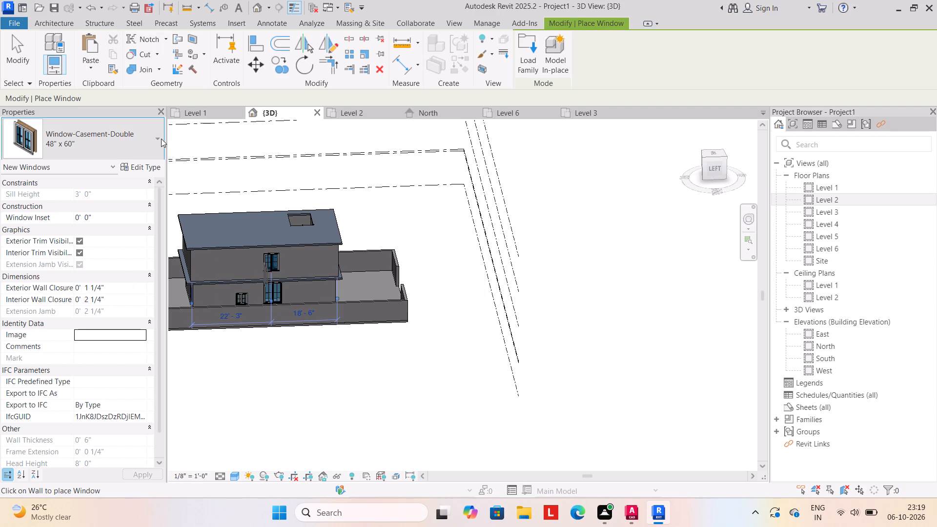
{"action": "left_click", "coordinate": [76, 236]}
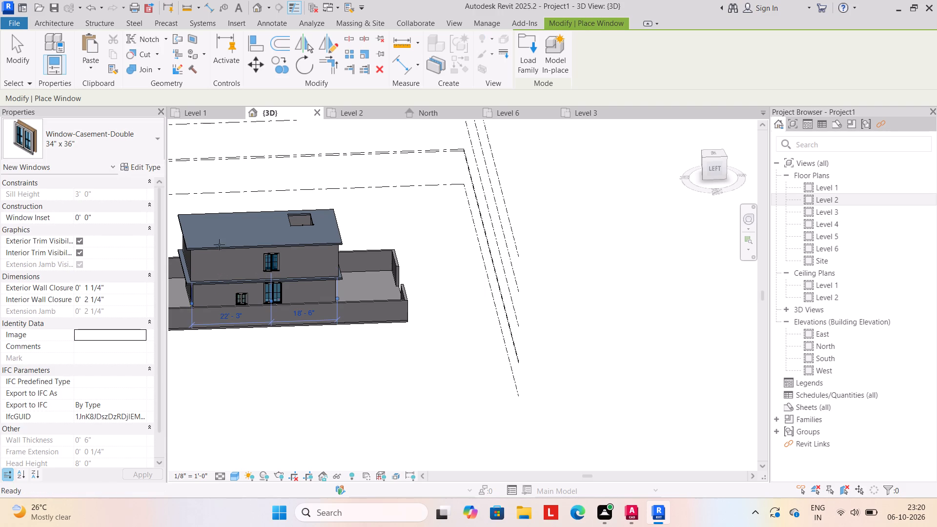
{"action": "left_click", "coordinate": [240, 267]}
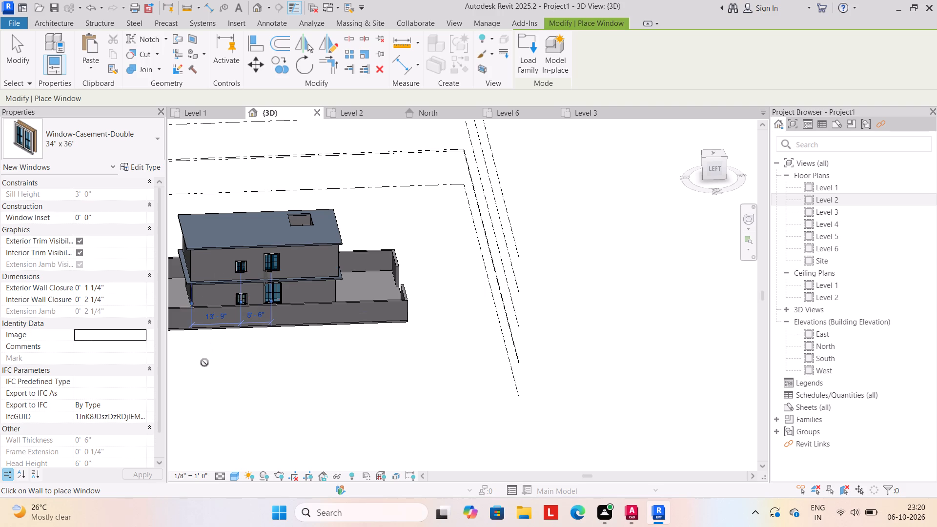
{"action": "key", "text": "Escape"}
{"action": "key", "text": "Escape"}
Examine the house's doors and windows from the rear, east and front sides in 3D.
{"action": "scroll", "coordinate": [234, 379], "scroll_direction": "down", "scroll_amount": 1}
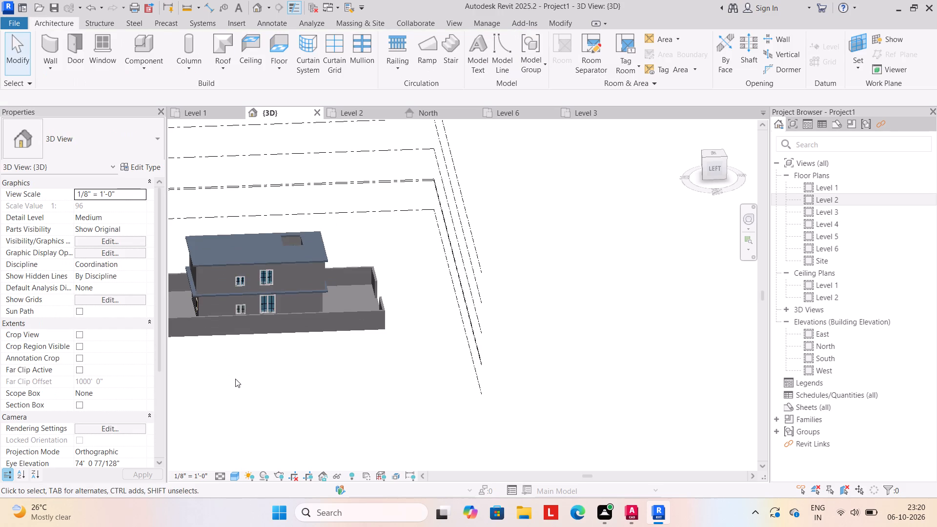
{"action": "middle_click_drag", "start_coordinate": [232, 382], "coordinate": [359, 365], "text": "shift"}
{"action": "scroll", "coordinate": [339, 380], "scroll_direction": "down", "scroll_amount": 1}
{"action": "middle_click_drag", "start_coordinate": [298, 390], "coordinate": [306, 391], "text": "shift"}
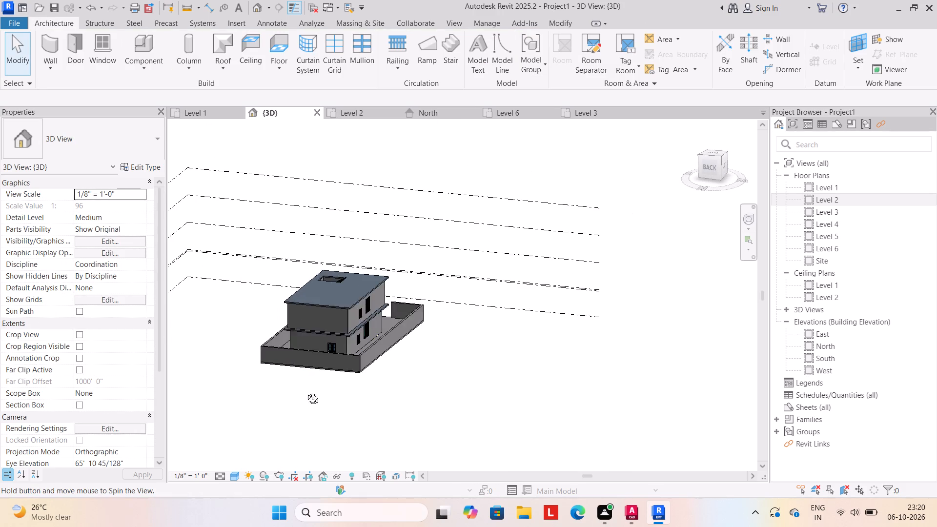
{"action": "middle_click_drag", "start_coordinate": [306, 391], "coordinate": [405, 350], "text": "shift"}
{"action": "middle_click_drag", "start_coordinate": [276, 357], "coordinate": [426, 371], "text": "shift"}
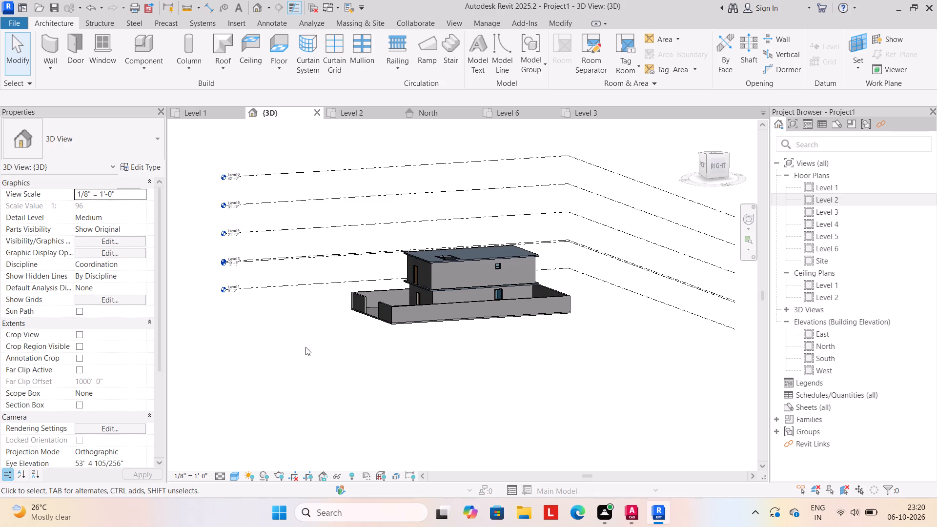
{"action": "scroll", "coordinate": [294, 346], "scroll_direction": "down", "scroll_amount": 1}
{"action": "middle_click_drag", "start_coordinate": [278, 342], "coordinate": [200, 361]}
{"action": "scroll", "coordinate": [277, 410], "scroll_direction": "up", "scroll_amount": 1, "text": "shift"}
{"action": "middle_click_drag", "start_coordinate": [277, 411], "coordinate": [422, 403], "text": "shift"}
{"action": "scroll", "coordinate": [277, 362], "scroll_direction": "down", "scroll_amount": 1}
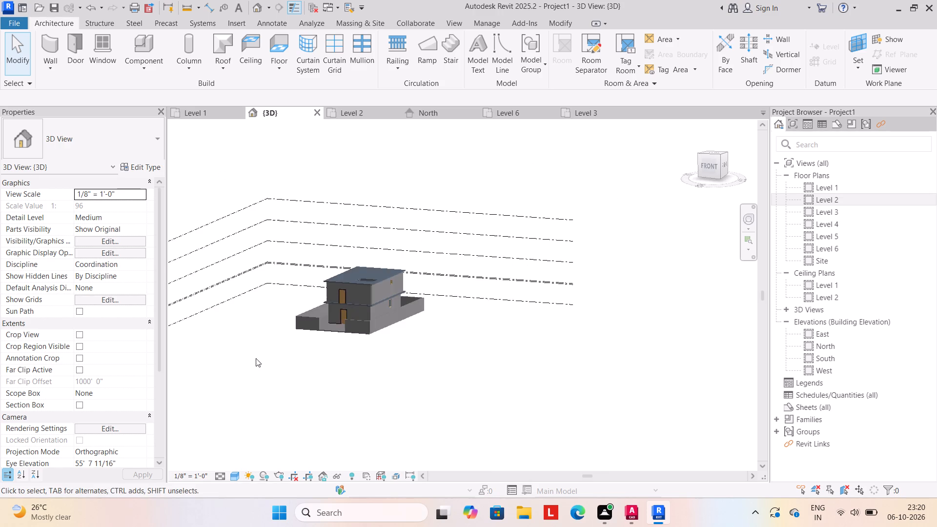
{"action": "middle_click_drag", "start_coordinate": [252, 358], "coordinate": [301, 359], "text": "shift"}
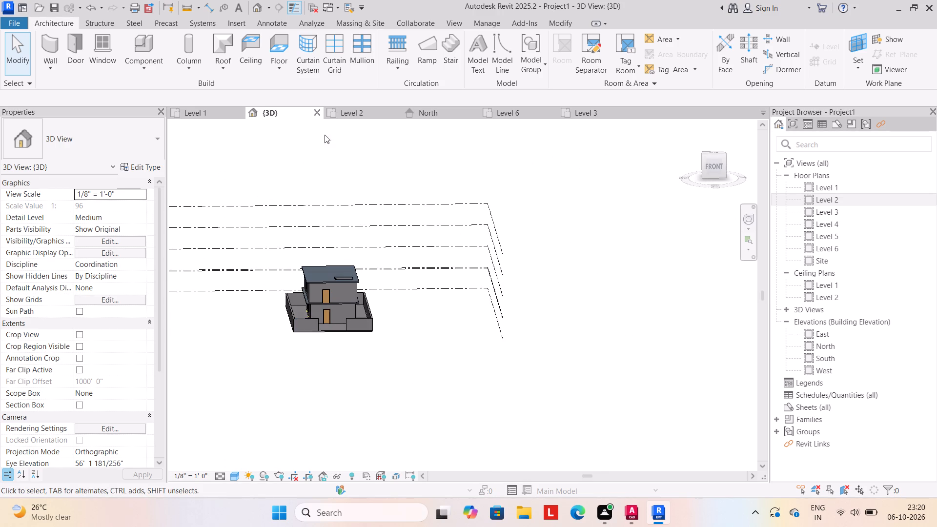
In the Level 2 plan, draw a 10'-0" high WALL9" rectangle from the house outline's northwest to southeast corner, choosing Level 4 as base constraint.
{"action": "left_click", "coordinate": [357, 113]}
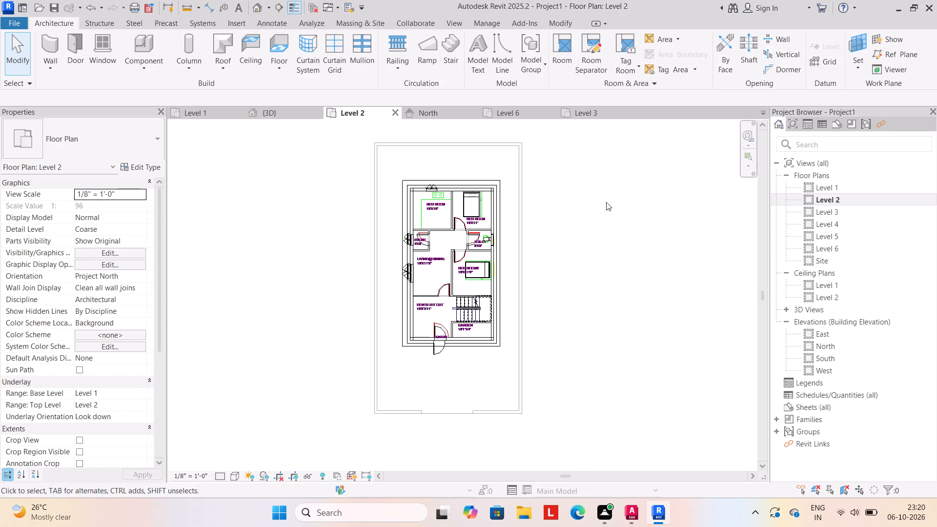
{"action": "scroll", "coordinate": [605, 206], "scroll_direction": "down", "scroll_amount": 1}
{"action": "middle_click_drag", "start_coordinate": [577, 213], "coordinate": [427, 189]}
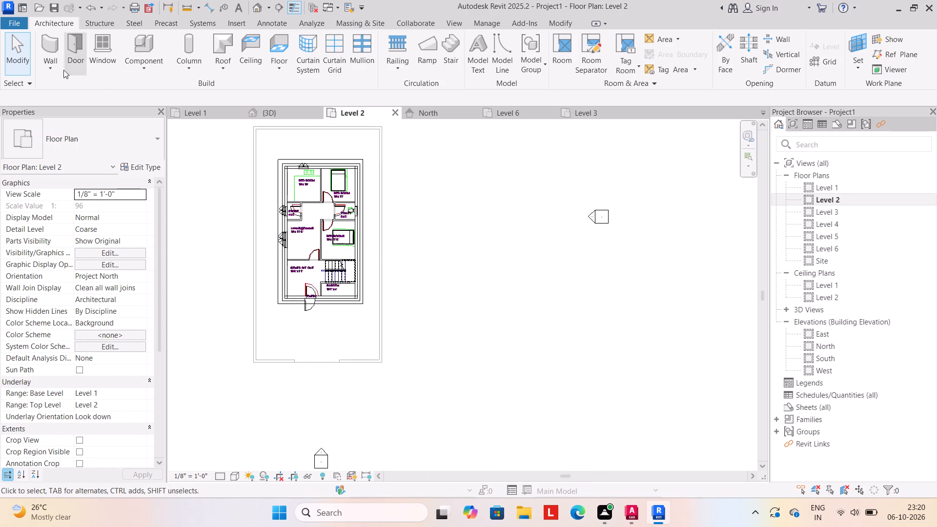
{"action": "left_click", "coordinate": [45, 69]}
{"action": "left_click", "coordinate": [73, 92]}
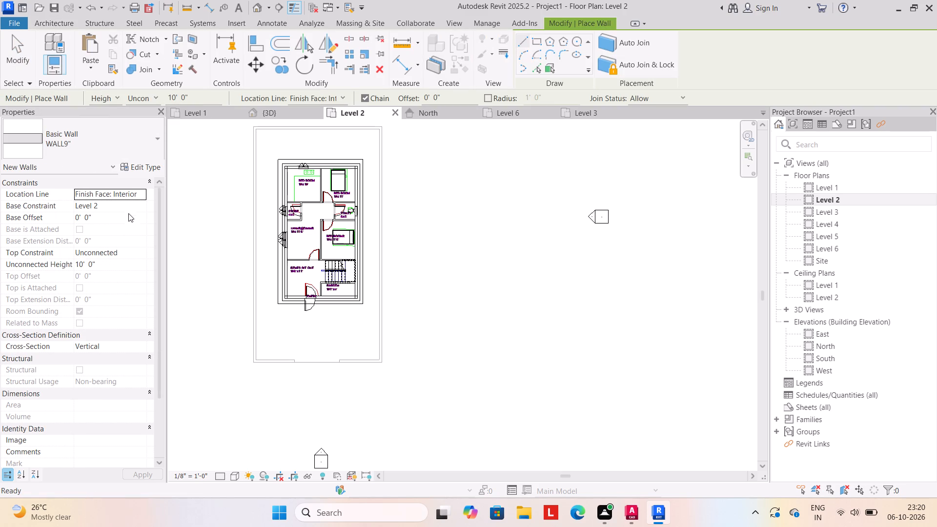
{"action": "left_click", "coordinate": [143, 208]}
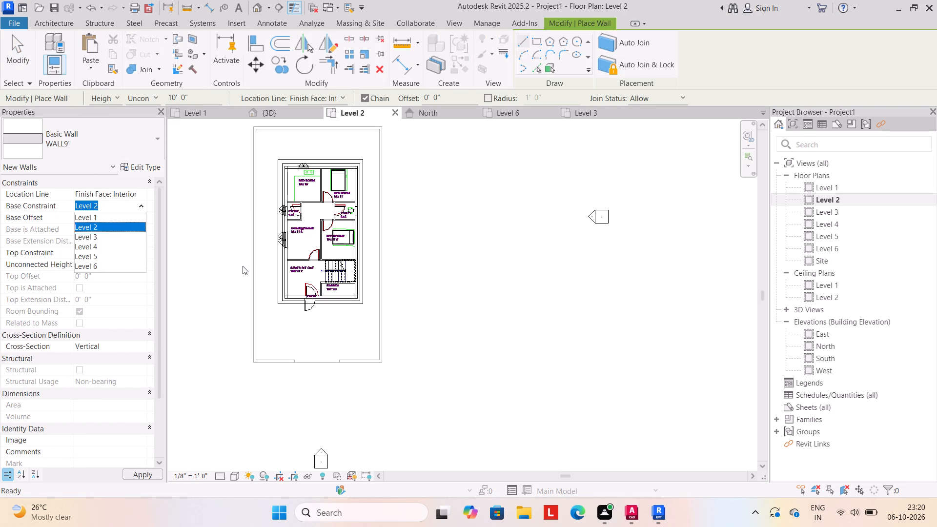
{"action": "left_click", "coordinate": [114, 235]}
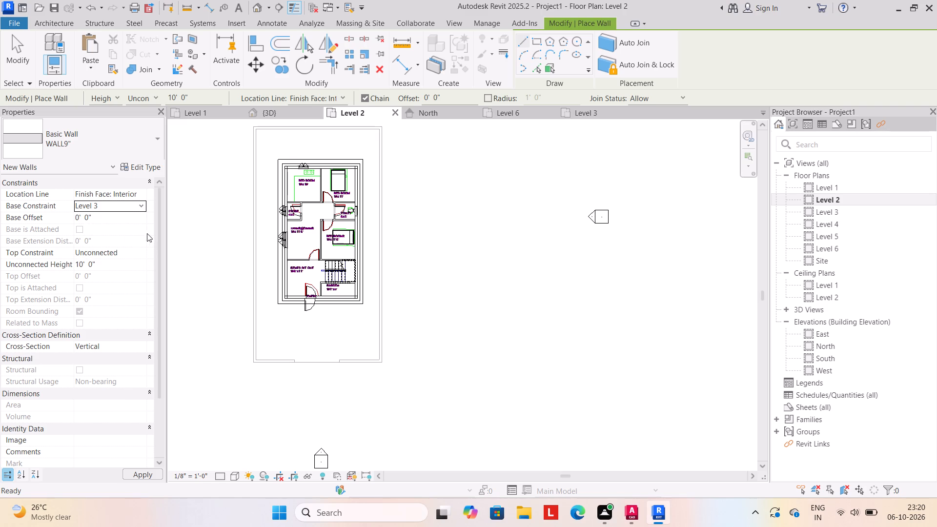
{"action": "left_click", "coordinate": [141, 203]}
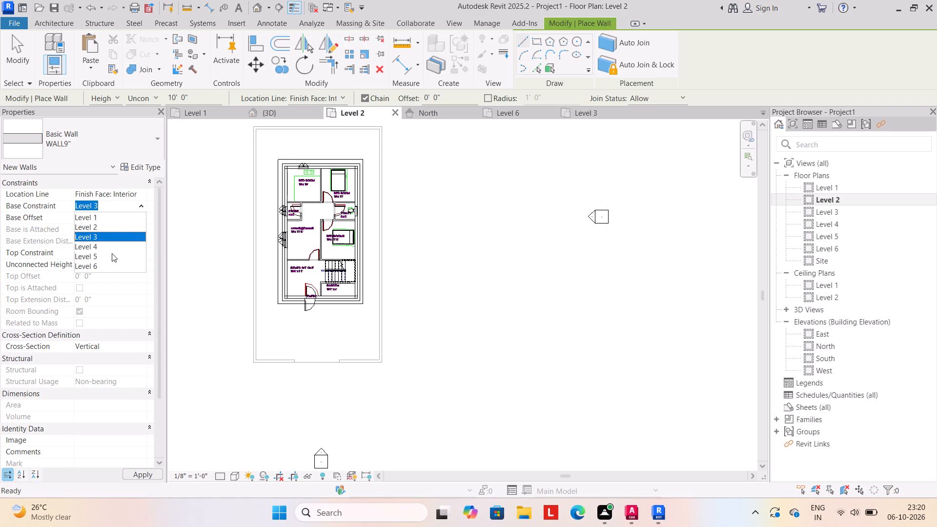
{"action": "left_click", "coordinate": [112, 248]}
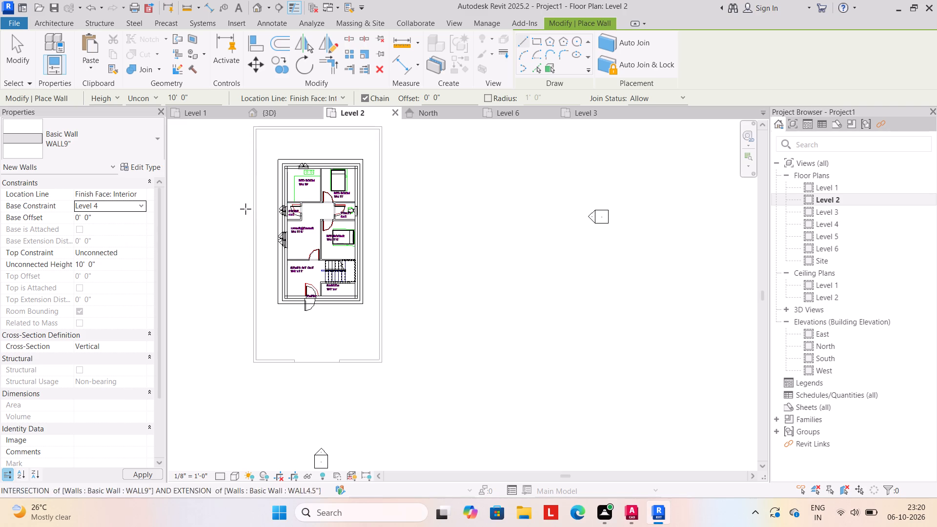
{"action": "middle_click_drag", "start_coordinate": [241, 210], "coordinate": [252, 252]}
{"action": "scroll", "coordinate": [327, 269], "scroll_direction": "up", "scroll_amount": 2}
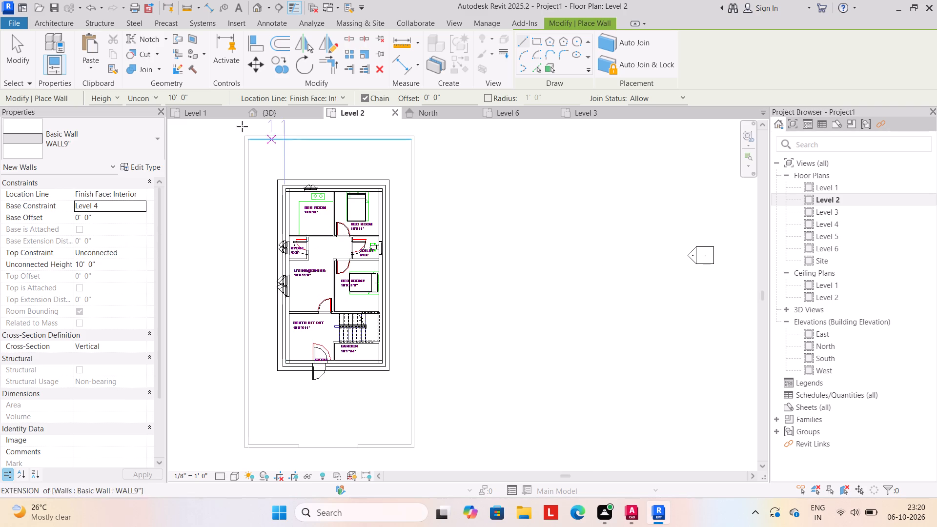
{"action": "middle_click_drag", "start_coordinate": [366, 256], "coordinate": [369, 238]}
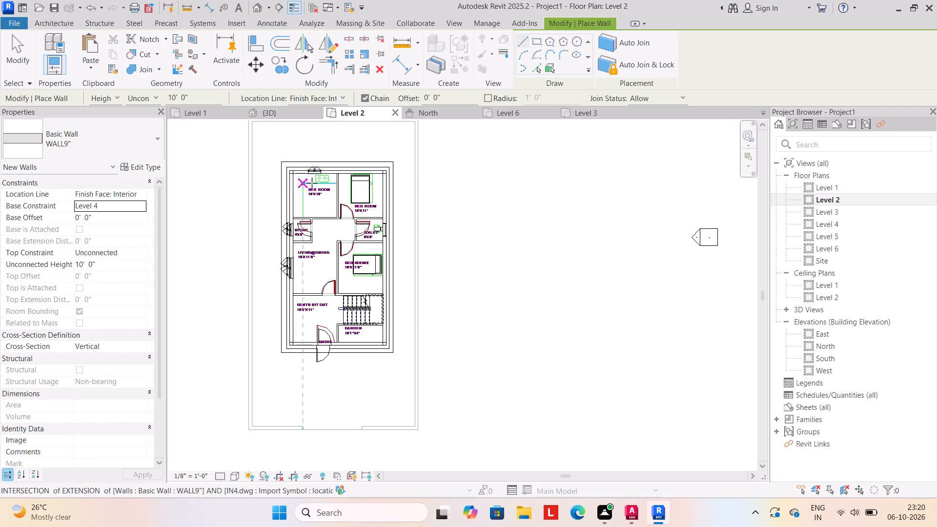
{"action": "scroll", "coordinate": [314, 182], "scroll_direction": "up", "scroll_amount": 2}
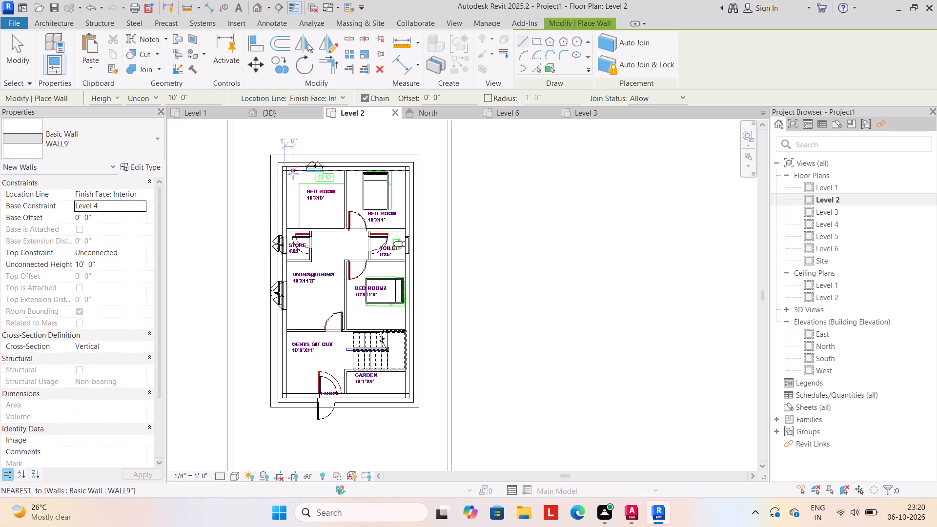
{"action": "scroll", "coordinate": [326, 174], "scroll_direction": "up", "scroll_amount": 2}
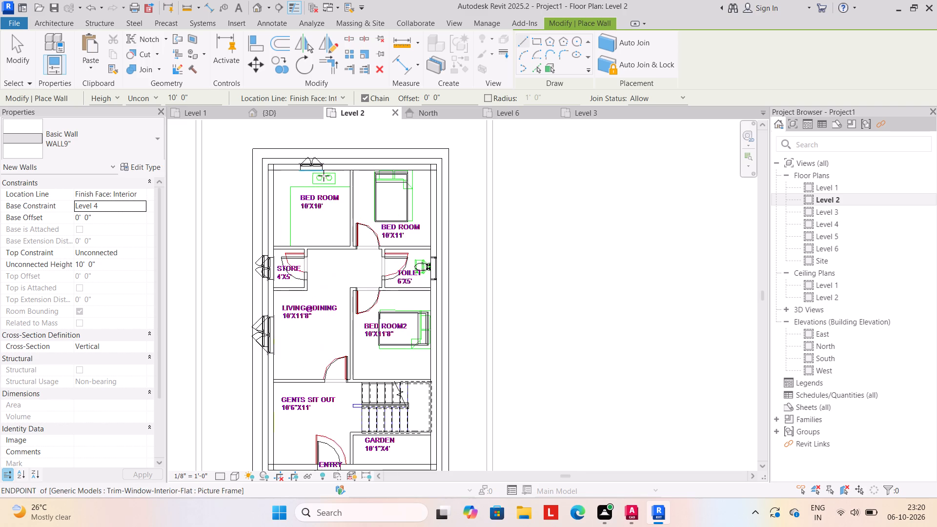
{"action": "scroll", "coordinate": [284, 207], "scroll_direction": "down", "scroll_amount": 1}
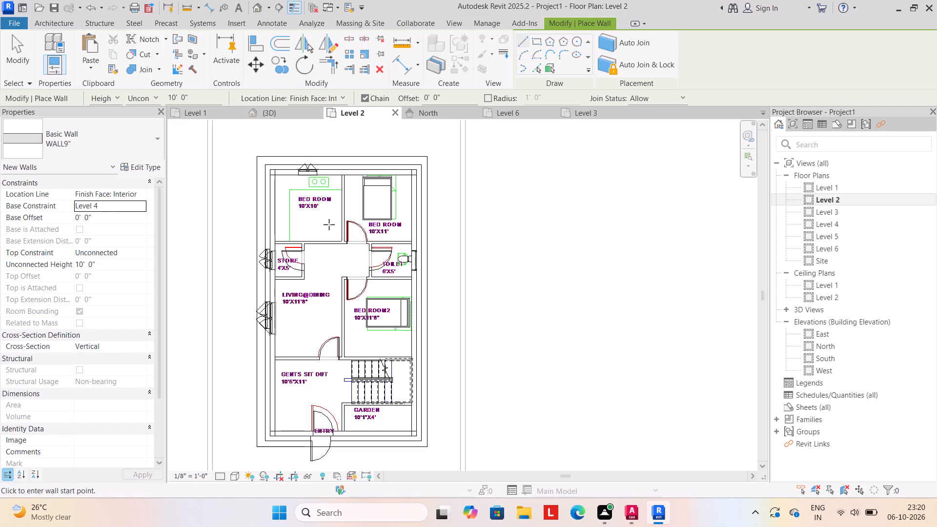
{"action": "scroll", "coordinate": [338, 219], "scroll_direction": "up", "scroll_amount": 1}
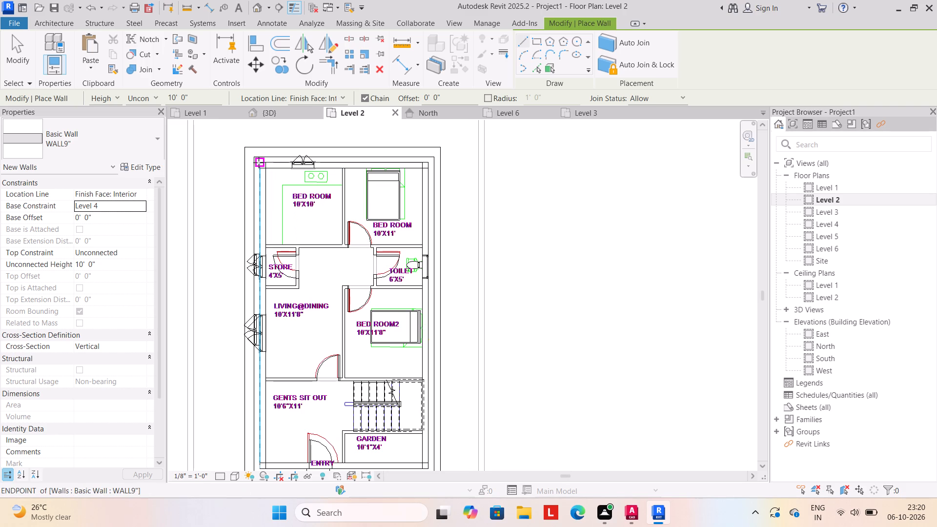
{"action": "left_click", "coordinate": [259, 162]}
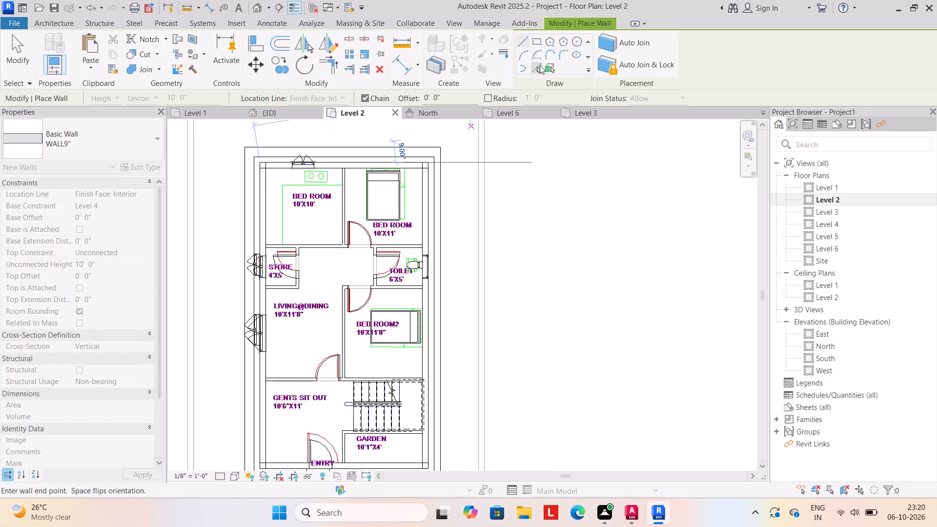
{"action": "left_click", "coordinate": [537, 41]}
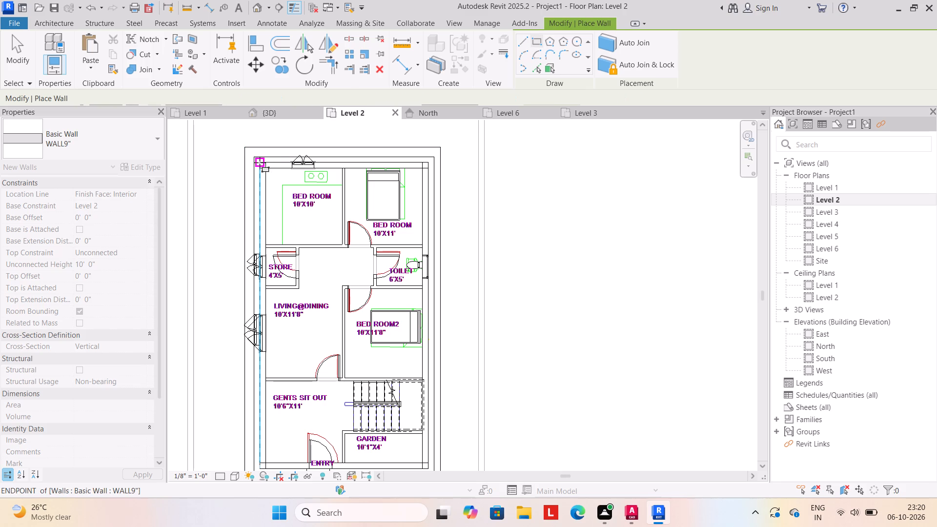
{"action": "left_click", "coordinate": [261, 162]}
{"action": "middle_click_drag", "start_coordinate": [399, 417], "coordinate": [394, 320]}
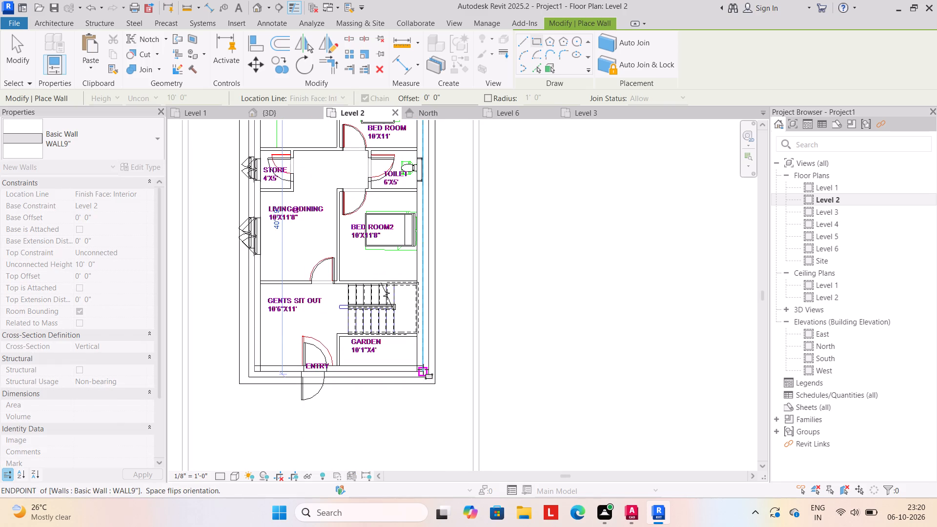
{"action": "left_click", "coordinate": [423, 369]}
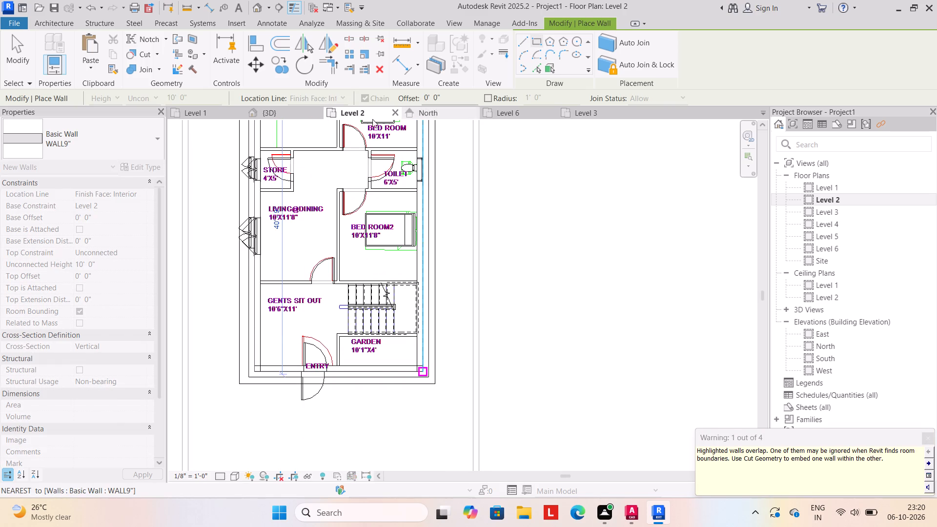
Examine the house's upper storey, roof slabs and compound walls from the front, side and underside in 3D.
{"action": "left_click", "coordinate": [267, 114]}
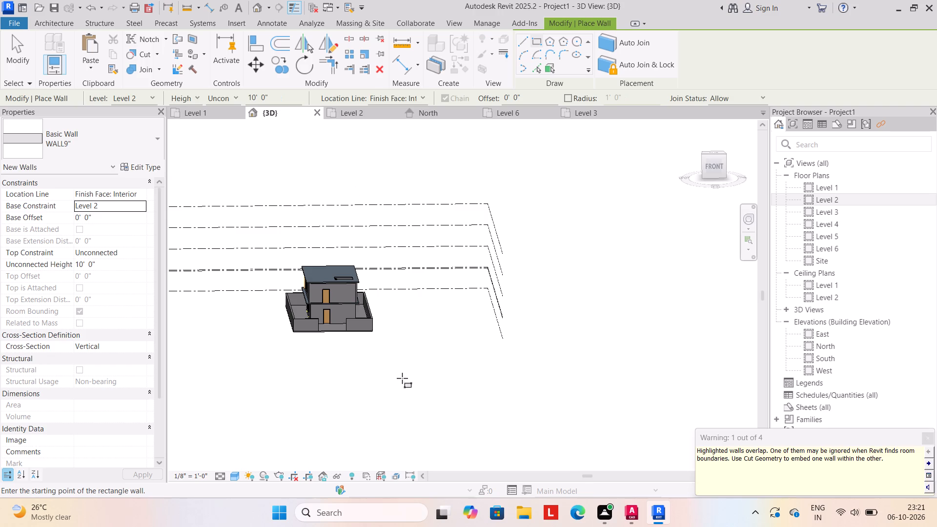
{"action": "left_click", "coordinate": [402, 378]}
{"action": "middle_click_drag", "start_coordinate": [397, 384], "coordinate": [386, 424], "text": "shift"}
{"action": "scroll", "coordinate": [396, 389], "scroll_direction": "up", "scroll_amount": 1, "text": "shift"}
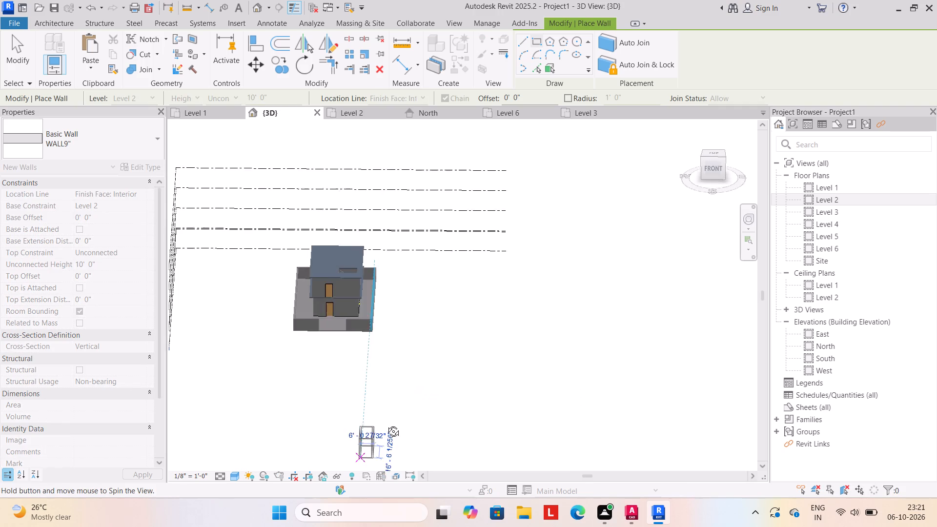
{"action": "middle_click_drag", "start_coordinate": [386, 424], "coordinate": [397, 404], "text": "shift"}
{"action": "key", "text": "Escape"}
{"action": "key", "text": "Escape"}
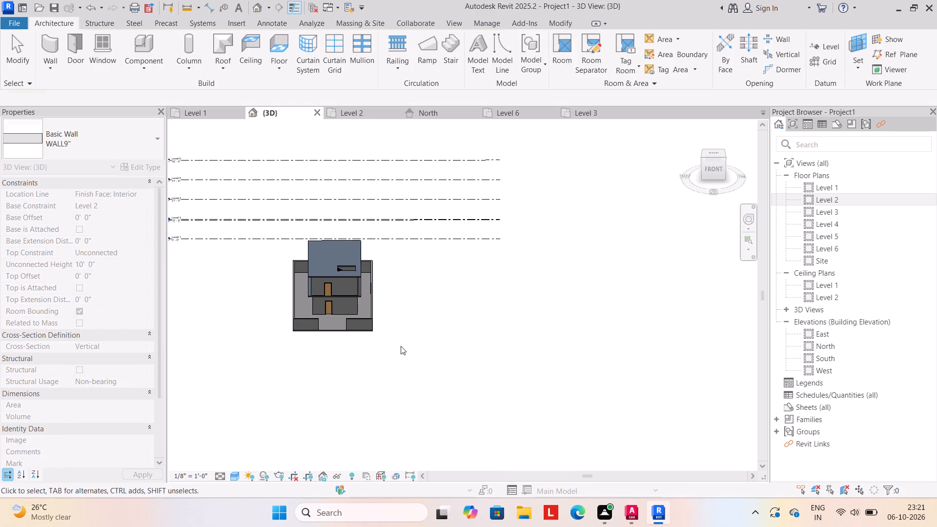
{"action": "middle_click_drag", "start_coordinate": [390, 399], "coordinate": [278, 456], "text": "shift"}
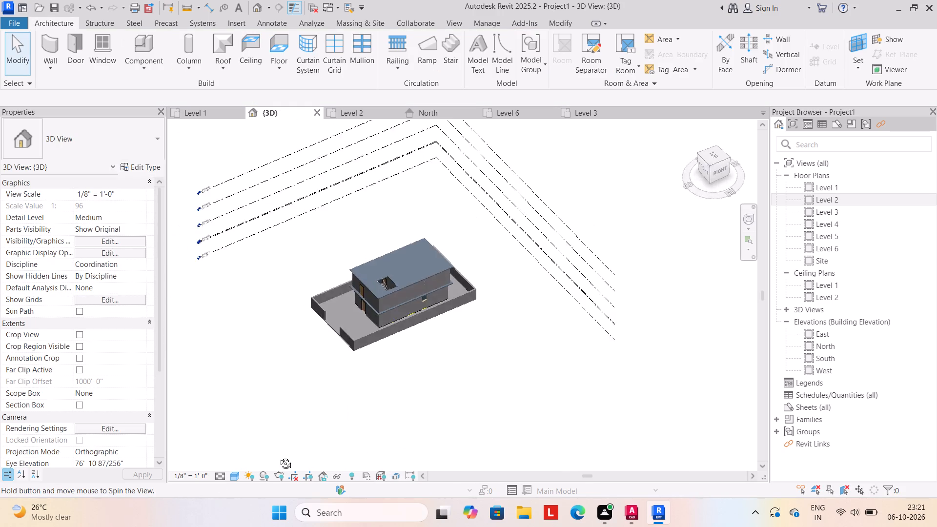
{"action": "middle_click_drag", "start_coordinate": [278, 456], "coordinate": [358, 424], "text": "shift"}
{"action": "scroll", "coordinate": [363, 300], "scroll_direction": "up", "scroll_amount": 10}
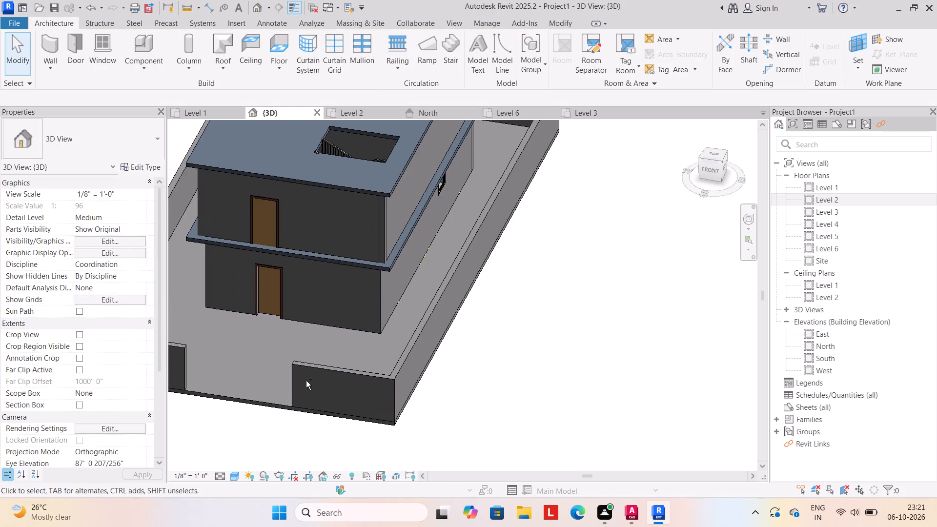
{"action": "middle_click_drag", "start_coordinate": [292, 388], "coordinate": [409, 341], "text": "shift"}
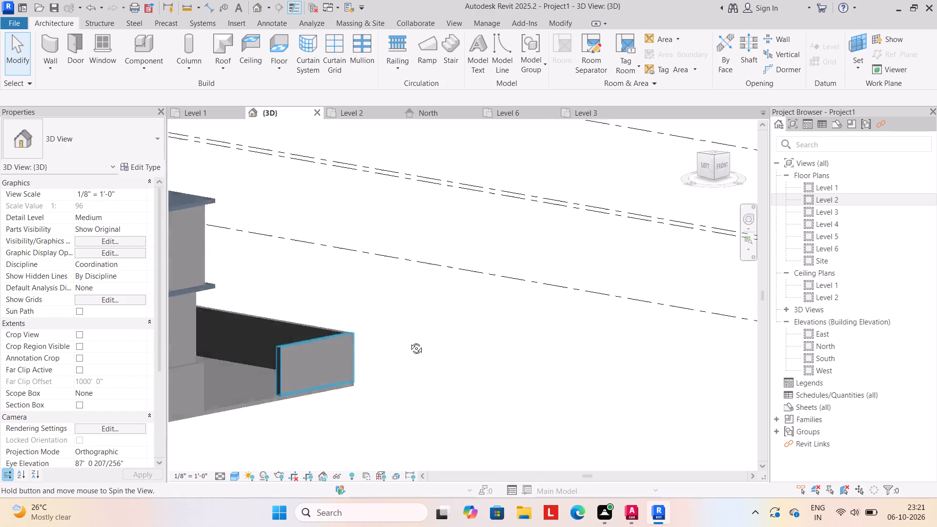
{"action": "middle_click_drag", "start_coordinate": [409, 341], "coordinate": [338, 367], "text": "shift"}
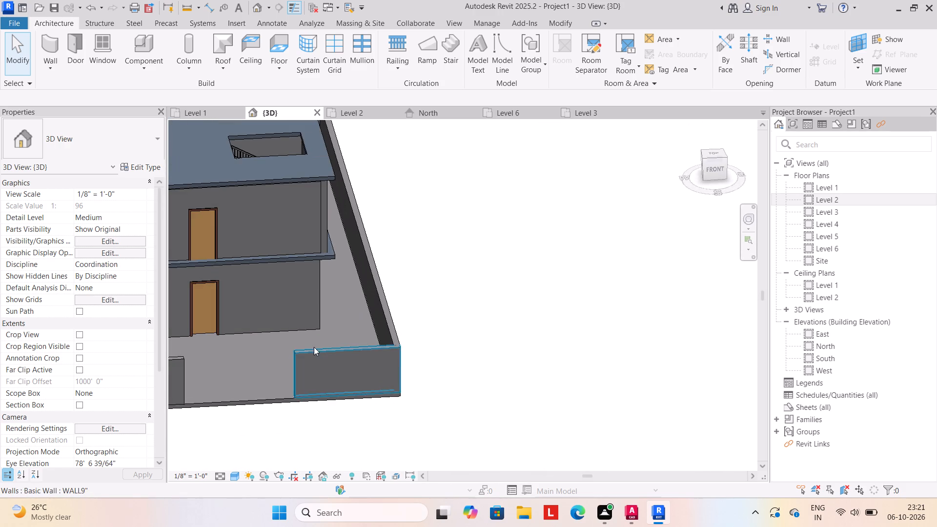
{"action": "middle_click_drag", "start_coordinate": [314, 347], "coordinate": [478, 347]}
{"action": "middle_click_drag", "start_coordinate": [504, 398], "coordinate": [528, 317], "text": "shift"}
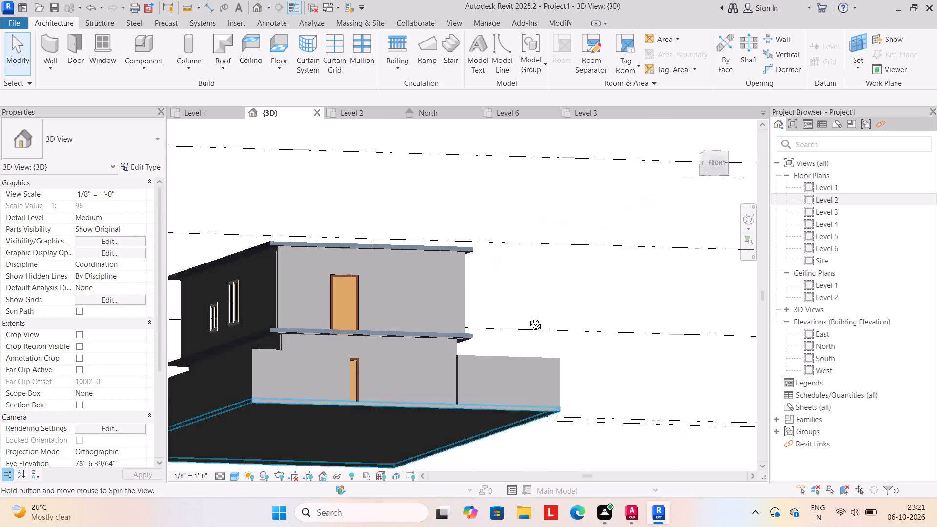
{"action": "middle_click_drag", "start_coordinate": [528, 317], "coordinate": [559, 306], "text": "shift"}
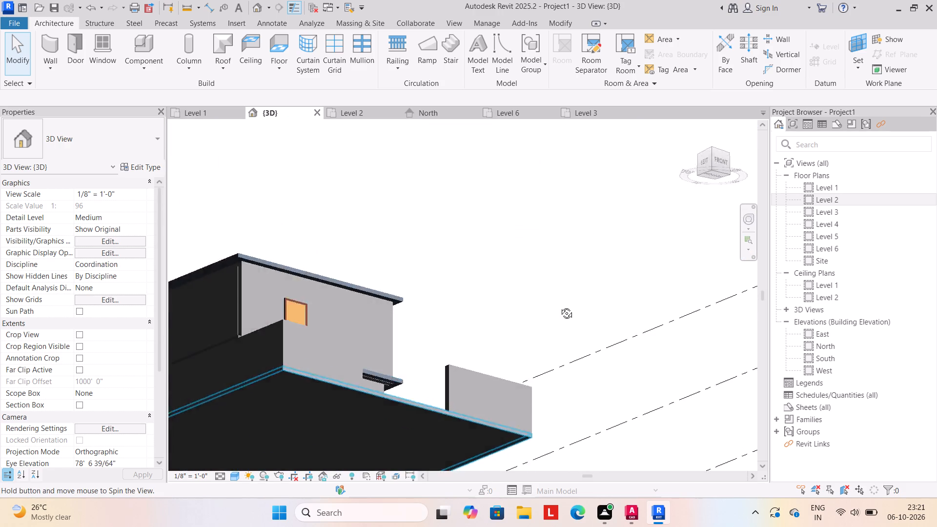
{"action": "middle_click_drag", "start_coordinate": [559, 306], "coordinate": [497, 352], "text": "shift"}
{"action": "middle_click_drag", "start_coordinate": [469, 329], "coordinate": [512, 285]}
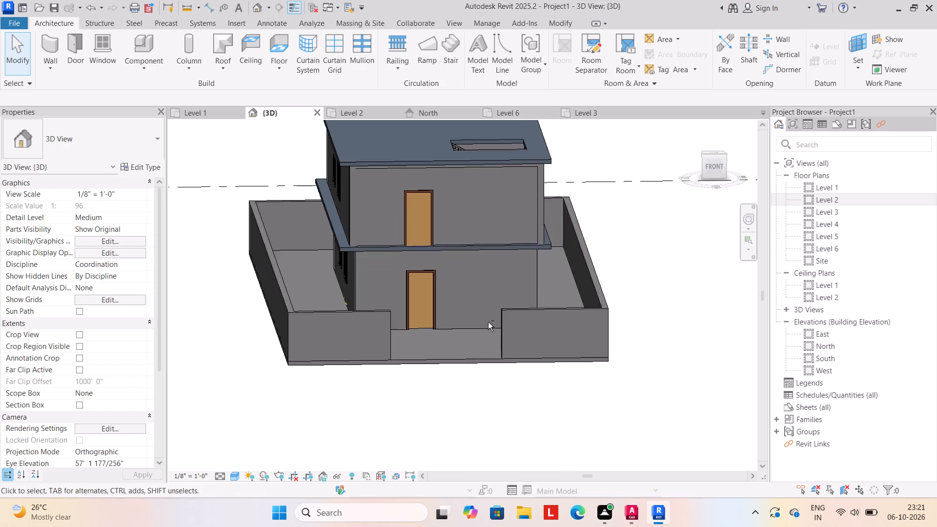
{"action": "middle_click_drag", "start_coordinate": [485, 333], "coordinate": [529, 403], "text": "shift"}
{"action": "middle_click_drag", "start_coordinate": [509, 407], "coordinate": [463, 364], "text": "shift"}
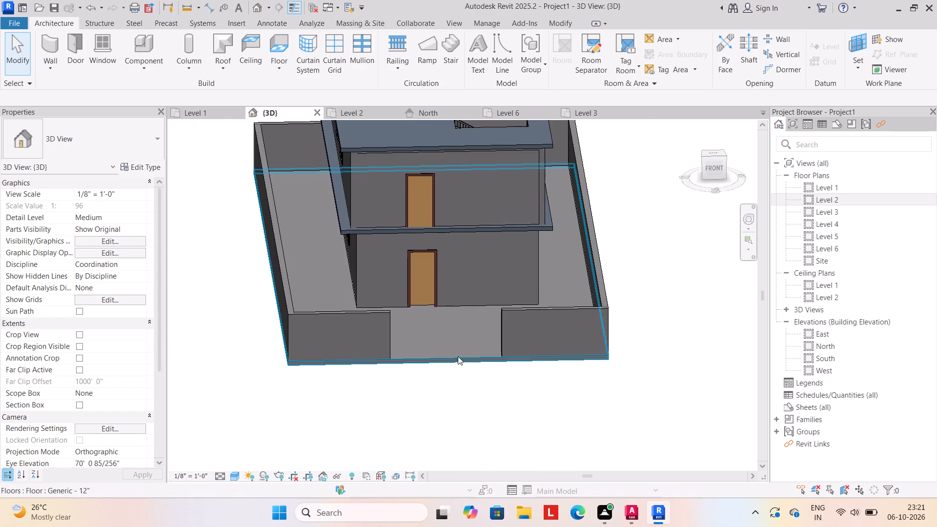
{"action": "middle_click_drag", "start_coordinate": [452, 388], "coordinate": [446, 410]}
In the Level 2 plan, sketch a rectangular Handrail - Rectangular railing offset 2'-0" outward, from the walls' northwest corner to the roof slab's southeast corner.
{"action": "left_click", "coordinate": [380, 116]}
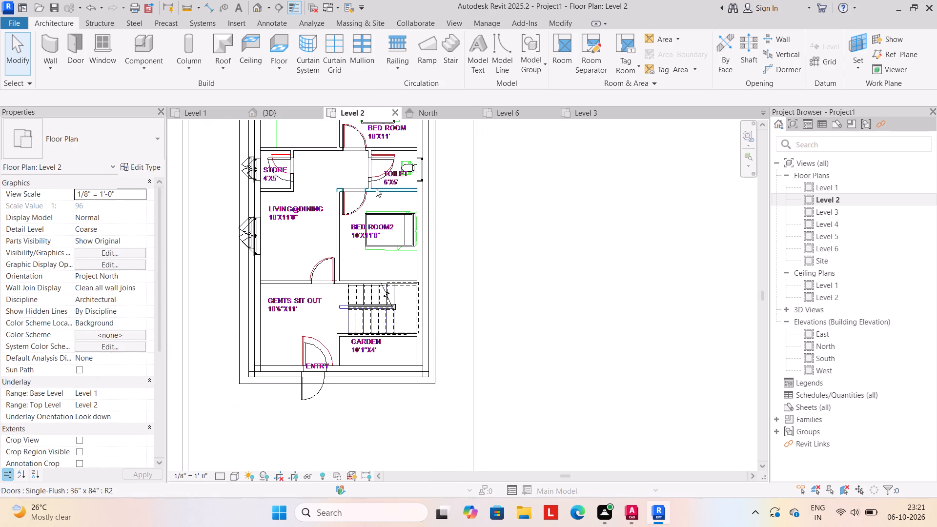
{"action": "scroll", "coordinate": [369, 206], "scroll_direction": "down", "scroll_amount": 2}
{"action": "middle_click_drag", "start_coordinate": [366, 220], "coordinate": [377, 259]}
{"action": "left_click", "coordinate": [291, 345]}
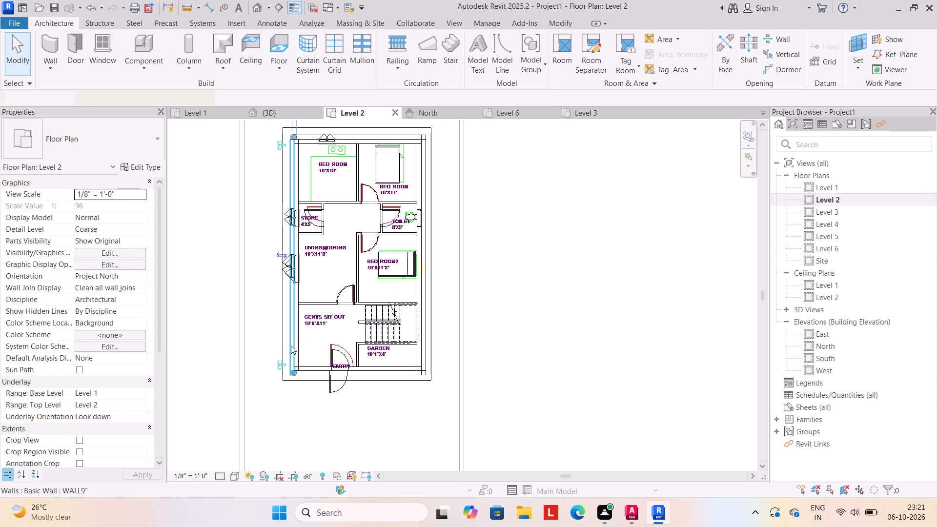
{"action": "key", "text": "Escape"}
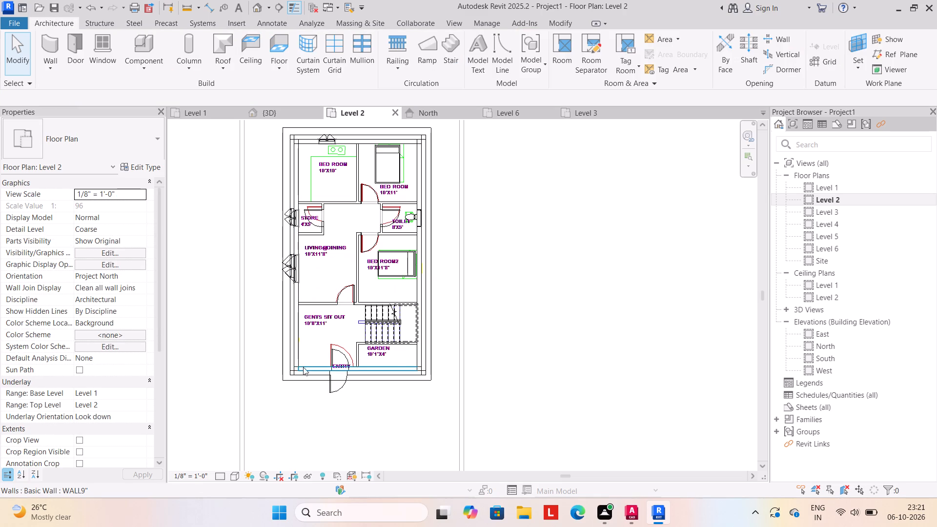
{"action": "left_click", "coordinate": [303, 368]}
{"action": "key", "text": "Escape"}
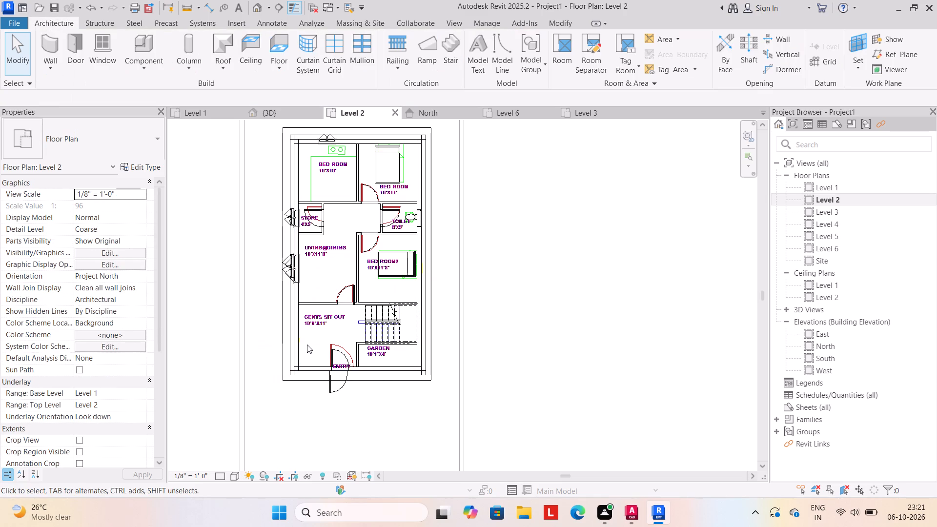
{"action": "scroll", "coordinate": [303, 315], "scroll_direction": "down", "scroll_amount": 1}
{"action": "middle_click_drag", "start_coordinate": [300, 313], "coordinate": [310, 333]}
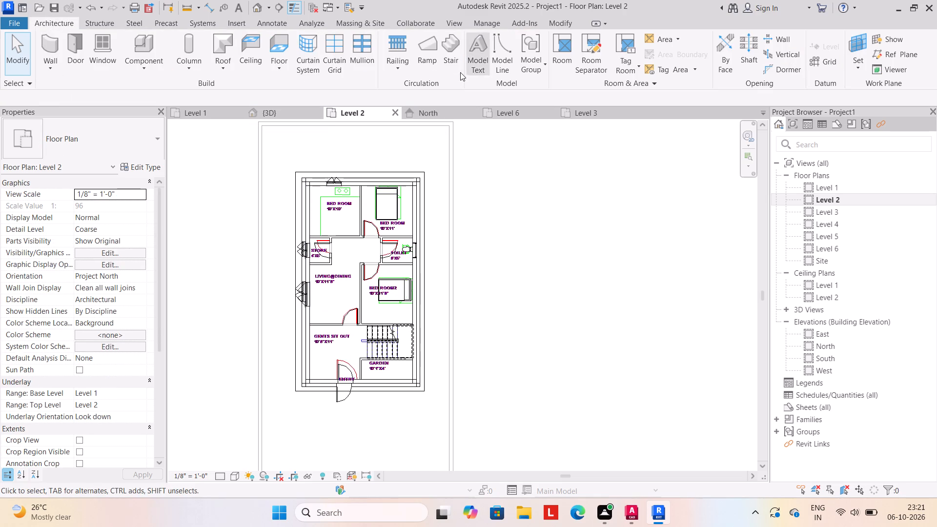
{"action": "left_click", "coordinate": [391, 69]}
{"action": "left_click", "coordinate": [406, 85]}
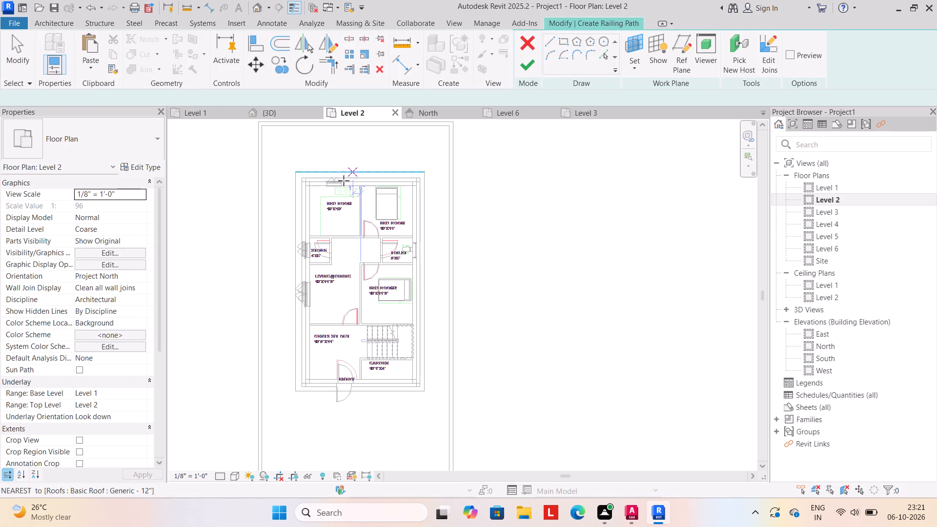
{"action": "left_click", "coordinate": [561, 39]}
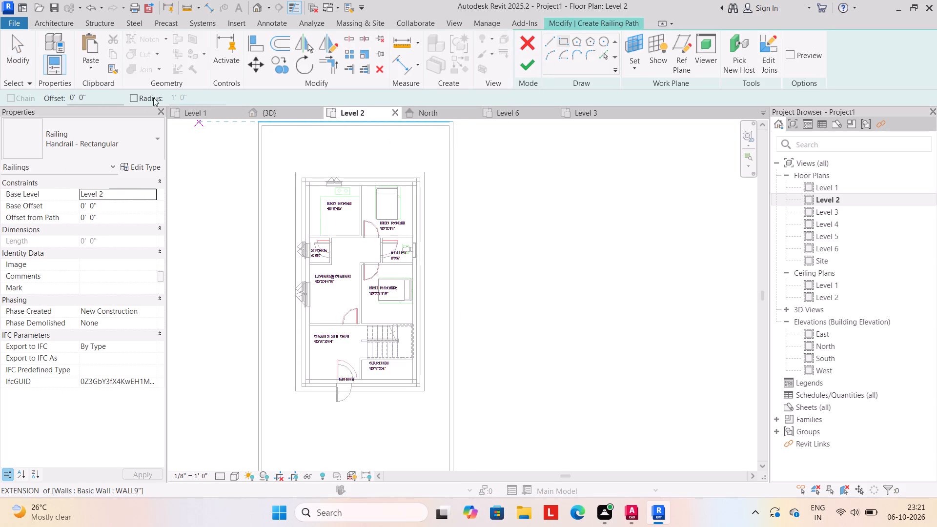
{"action": "left_click", "coordinate": [91, 95]}
{"action": "key", "text": "BackSpace"}
{"action": "key", "text": "BackSpace"}
{"action": "key", "text": "BackSpace"}
{"action": "key", "text": "BackSpace"}
{"action": "key", "text": "BackSpace"}
{"action": "key", "text": "BackSpace"}
{"action": "key", "text": "BackSpace"}
{"action": "key", "text": "BackSpace"}
{"action": "key", "text": "BackSpace"}
{"action": "key", "text": "BackSpace"}
{"action": "key", "text": "BackSpace"}
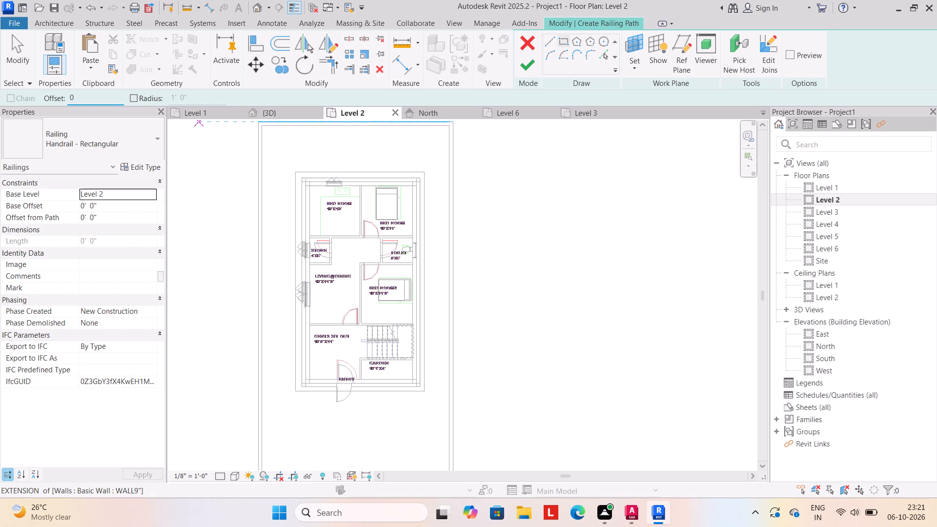
{"action": "type", "text": "2/"}
{"action": "key", "text": "BackSpace"}
{"action": "key", "text": "apostrophe"}
{"action": "key", "text": "Return"}
{"action": "scroll", "coordinate": [350, 204], "scroll_direction": "up", "scroll_amount": 4}
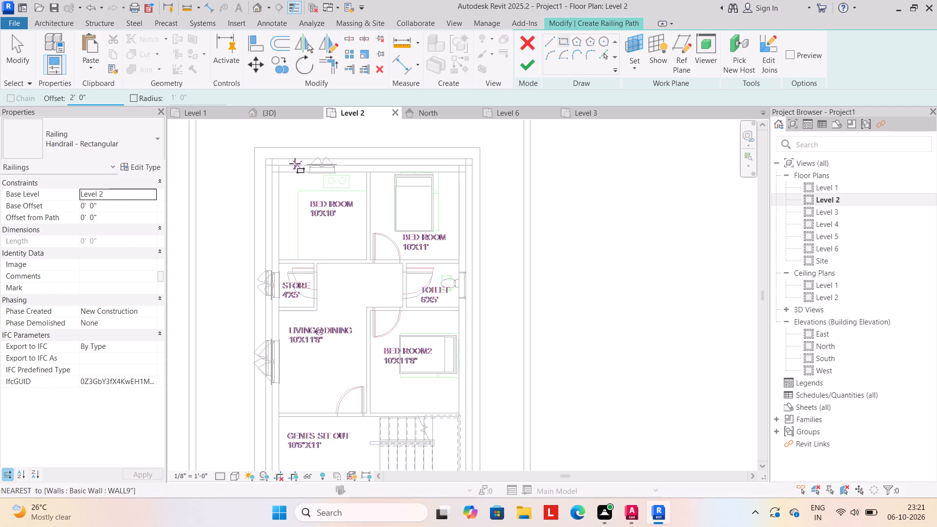
{"action": "scroll", "coordinate": [321, 202], "scroll_direction": "up", "scroll_amount": 4}
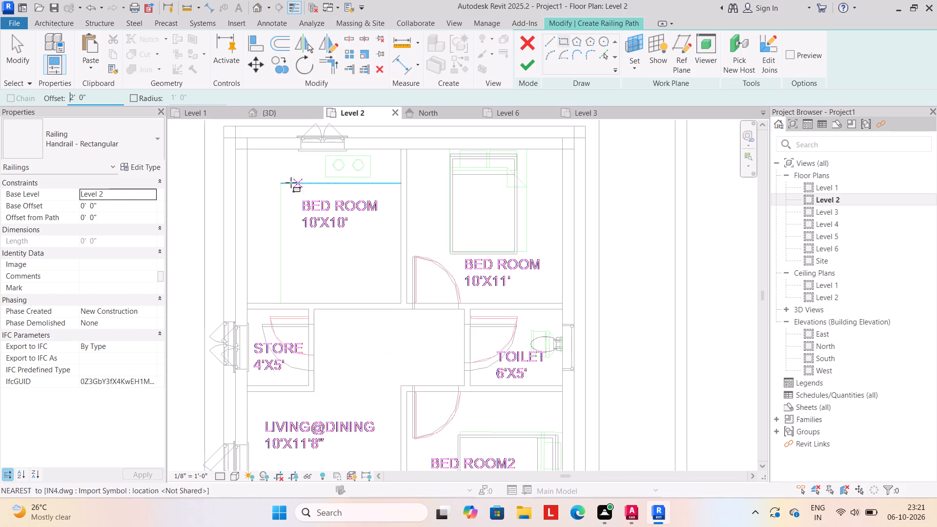
{"action": "left_click_drag", "start_coordinate": [225, 129], "coordinate": [230, 138]}
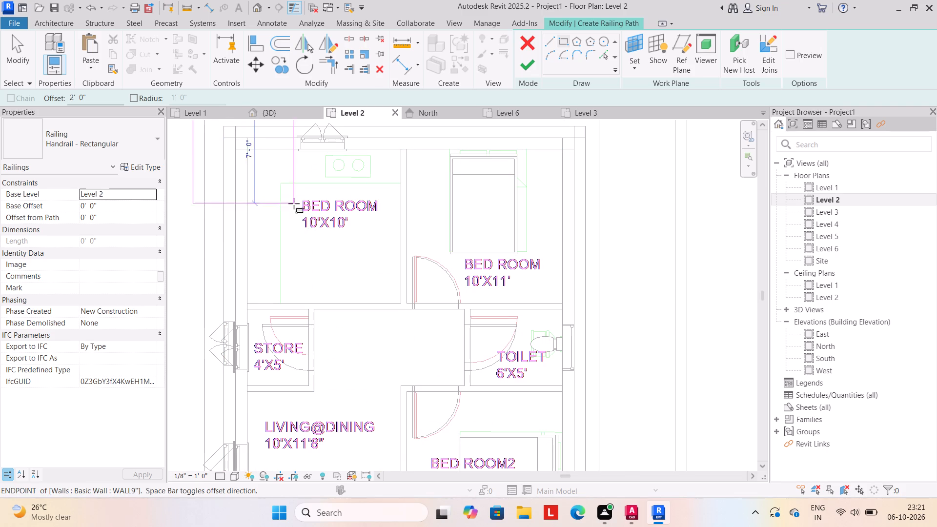
{"action": "middle_click_drag", "start_coordinate": [384, 339], "coordinate": [418, 185]}
{"action": "middle_click_drag", "start_coordinate": [512, 415], "coordinate": [499, 344]}
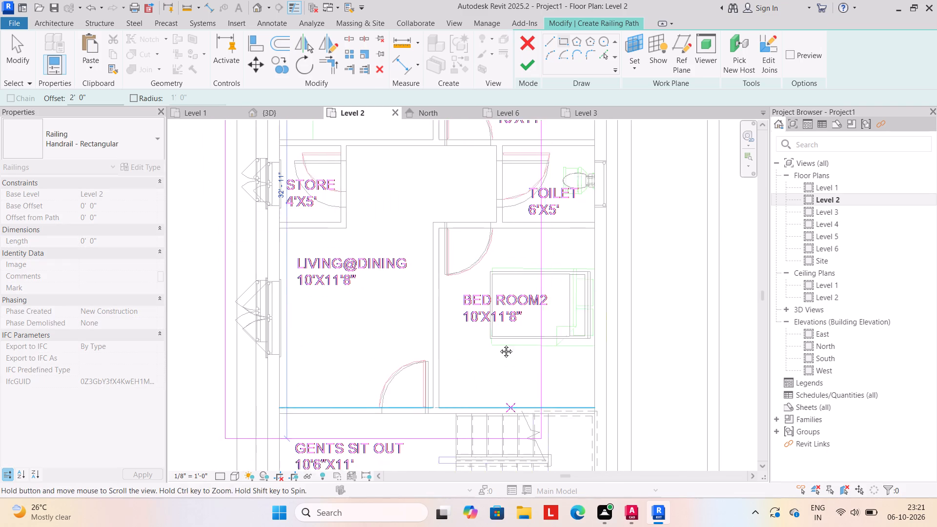
{"action": "middle_click_drag", "start_coordinate": [499, 344], "coordinate": [479, 248]}
{"action": "middle_click_drag", "start_coordinate": [554, 428], "coordinate": [552, 285]}
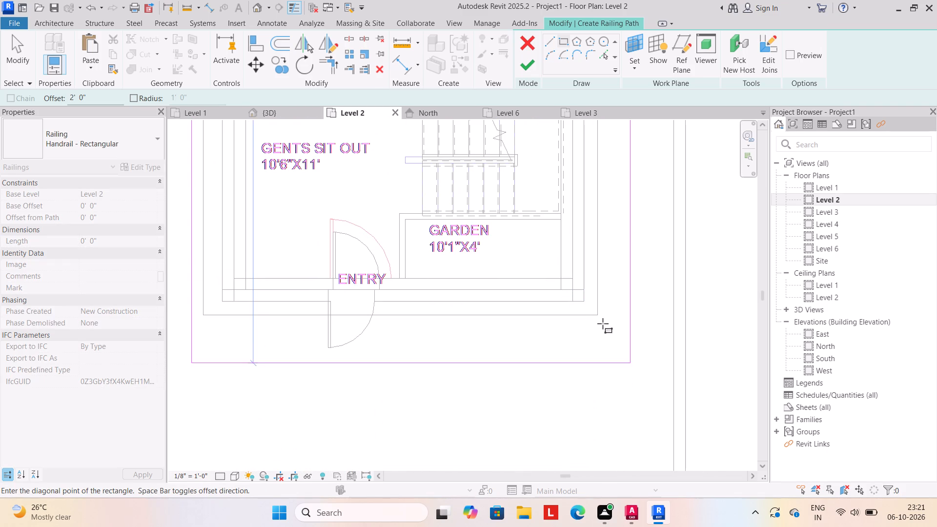
{"action": "left_click", "coordinate": [597, 311]}
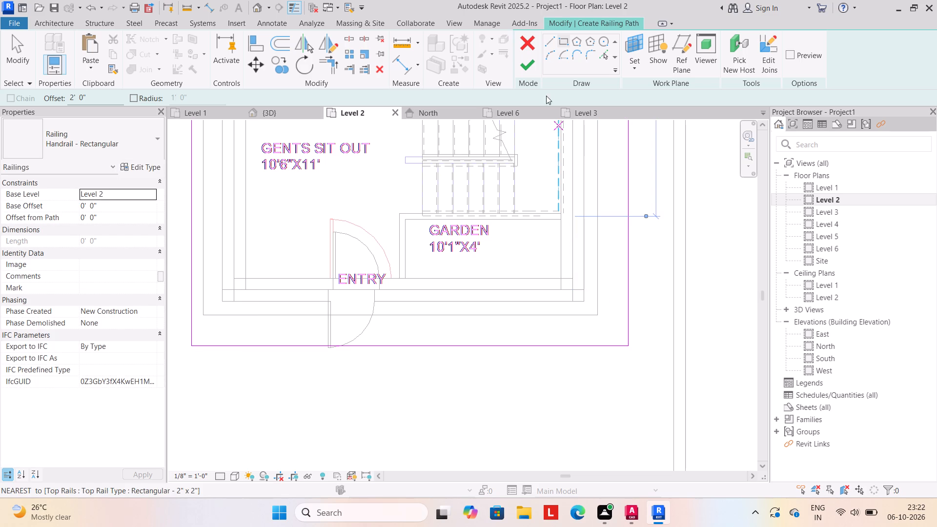
{"action": "left_click", "coordinate": [526, 56]}
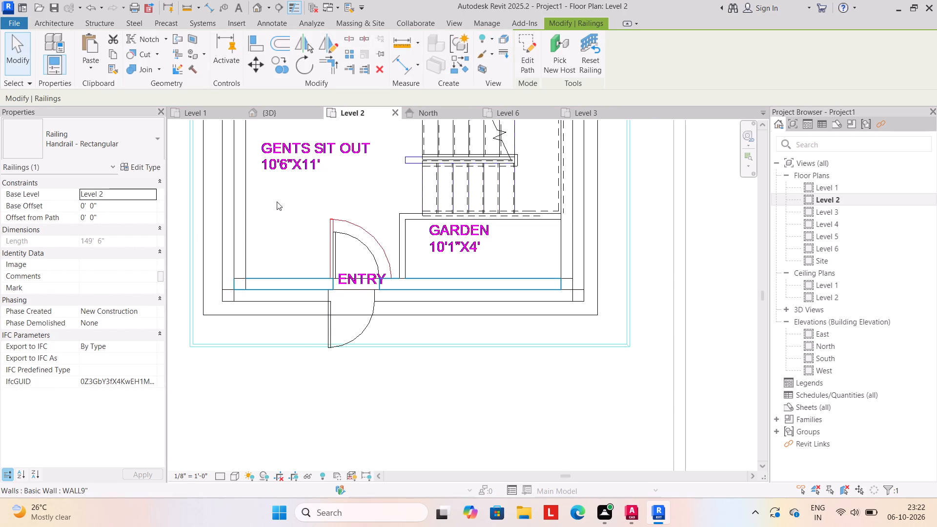
Examine the railing's position against the Level 2 roof slab in 3D from the front and side, selecting the railing.
{"action": "left_click", "coordinate": [288, 115]}
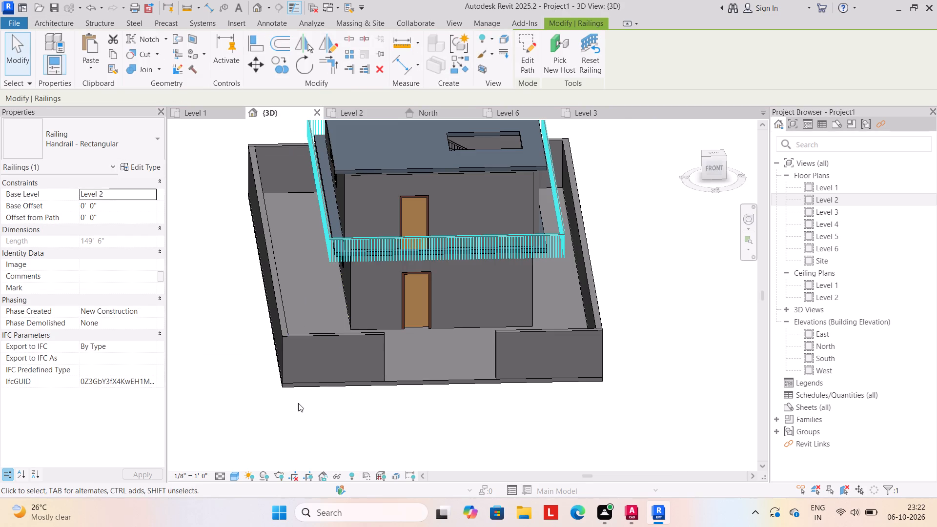
{"action": "left_click", "coordinate": [298, 403]}
{"action": "middle_click_drag", "start_coordinate": [385, 417], "coordinate": [371, 450], "text": "shift"}
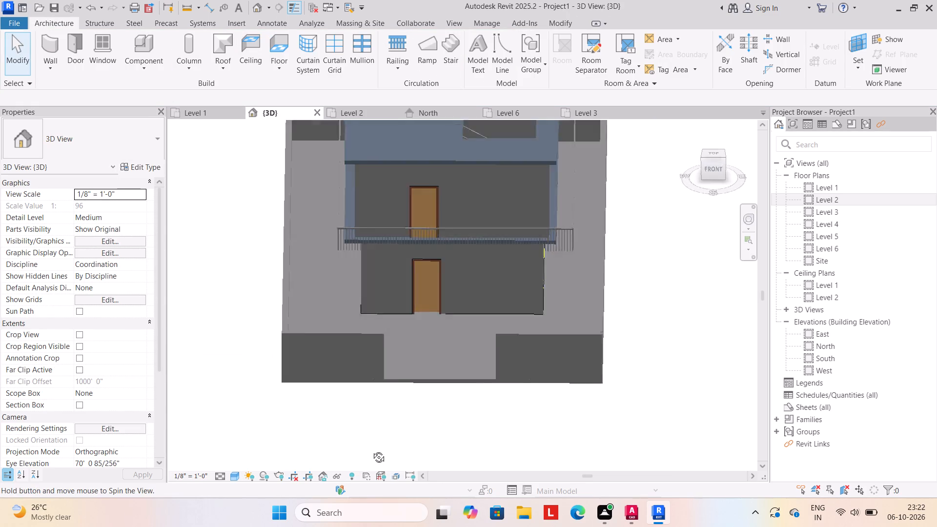
{"action": "middle_click_drag", "start_coordinate": [371, 450], "coordinate": [360, 394], "text": "shift"}
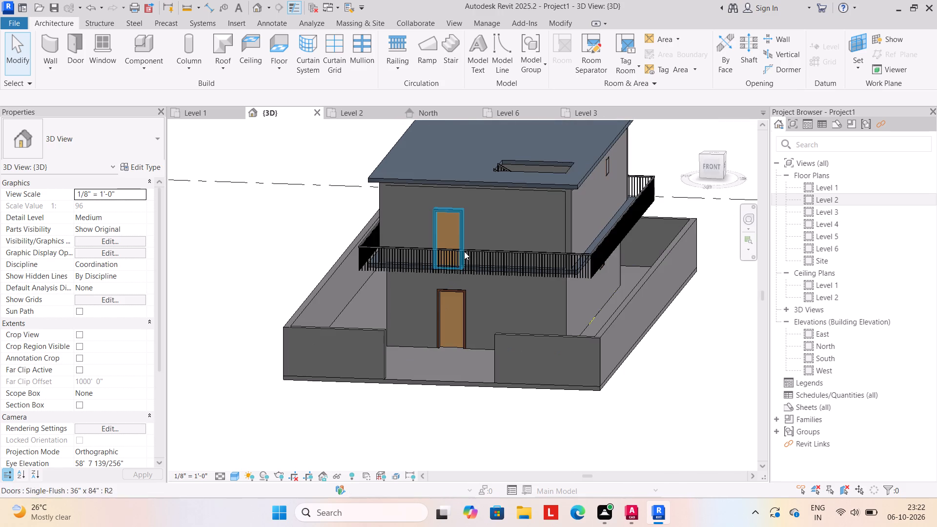
{"action": "left_click", "coordinate": [478, 266]}
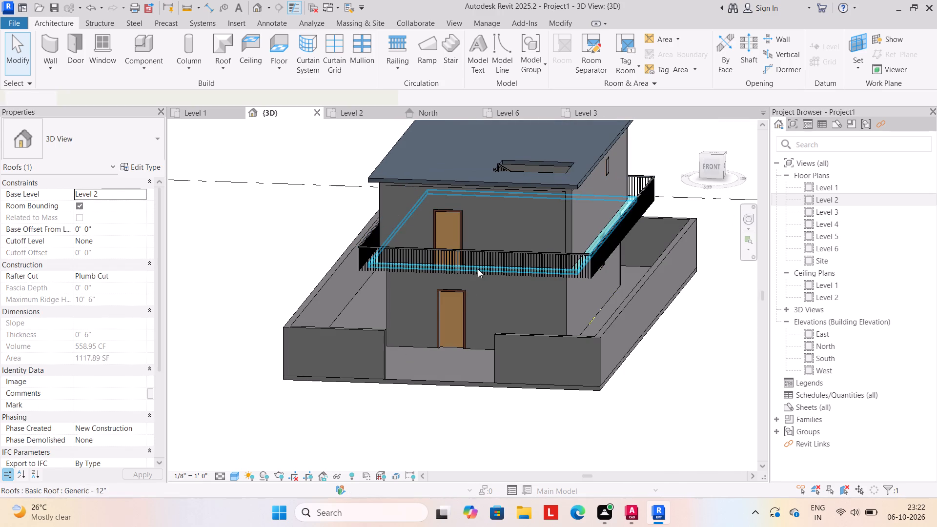
{"action": "key", "text": "Escape"}
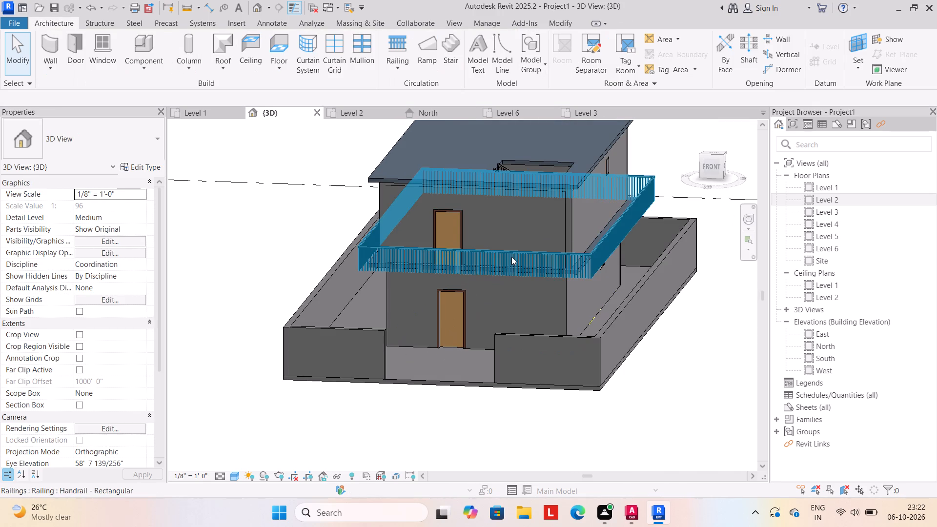
{"action": "left_click", "coordinate": [511, 257]}
{"action": "middle_click_drag", "start_coordinate": [430, 420], "coordinate": [341, 524], "text": "shift"}
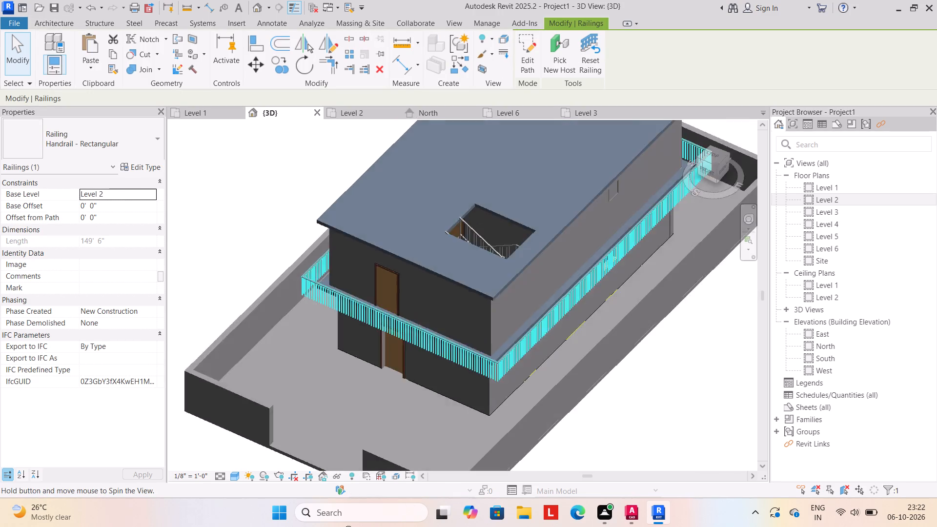
Delete the Handrail - Rectangular railing running around the Level 2 roof slab.
{"action": "middle_click_drag", "start_coordinate": [341, 524], "coordinate": [271, 517], "text": "shift"}
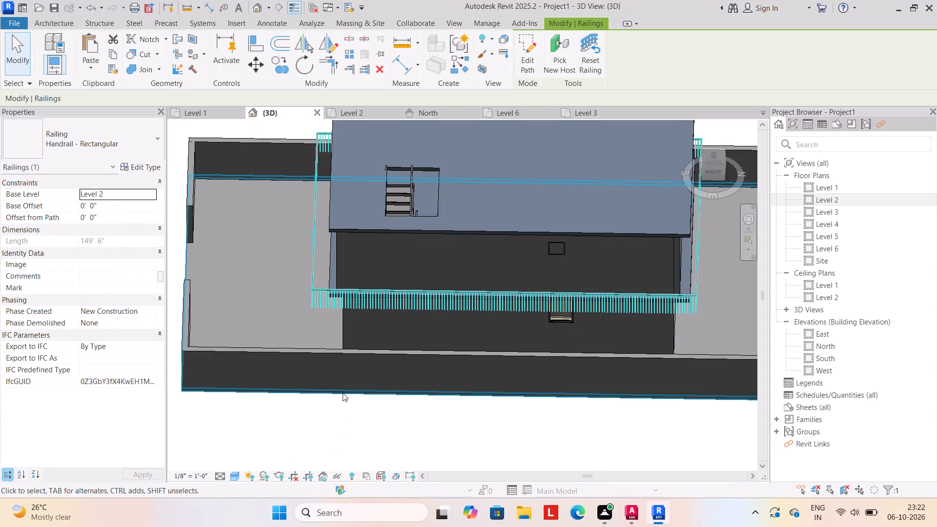
{"action": "key", "text": "Delete"}
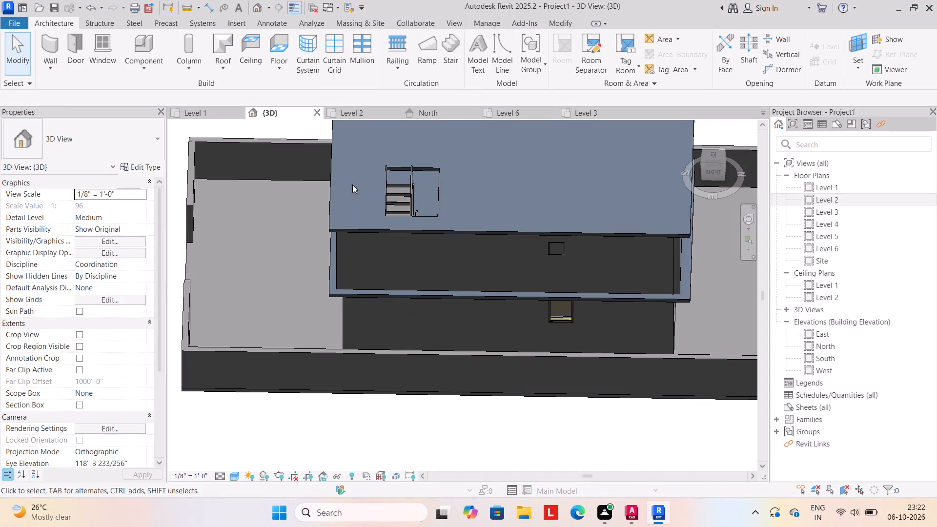
In the Level 2 plan, delete the two overlapping WALL9" walls just outside the house's west wall, based on Level 2 and Level 3.
{"action": "left_click", "coordinate": [363, 112]}
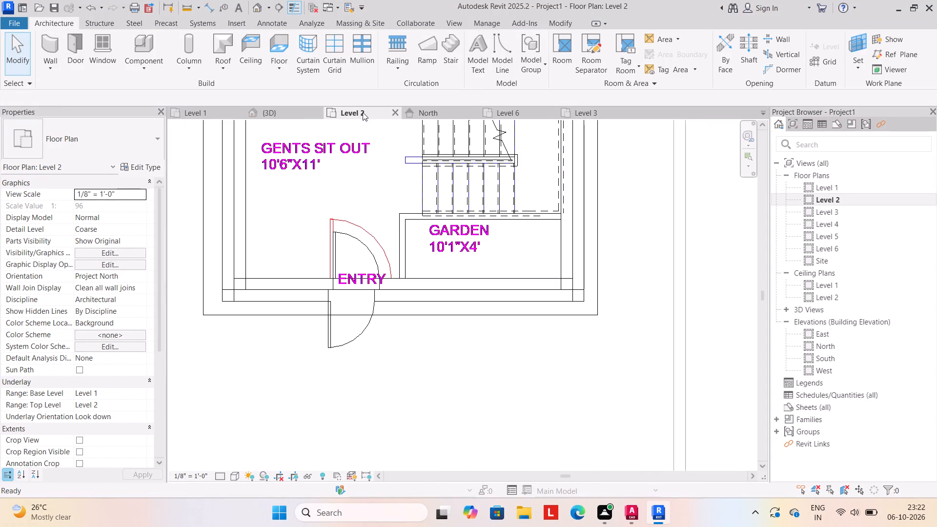
{"action": "scroll", "coordinate": [270, 239], "scroll_direction": "down", "scroll_amount": 3}
{"action": "middle_click_drag", "start_coordinate": [272, 251], "coordinate": [278, 429]}
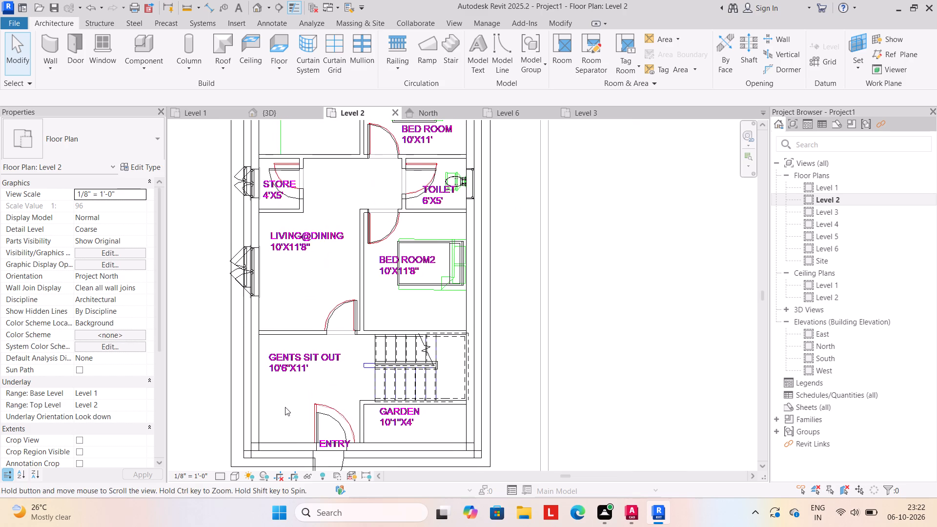
{"action": "left_click", "coordinate": [244, 232]}
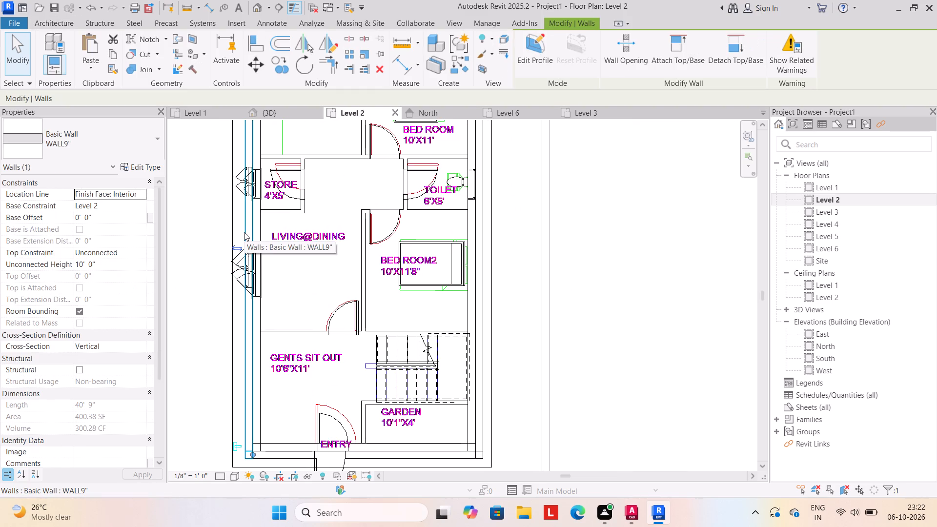
{"action": "key", "text": "Delete"}
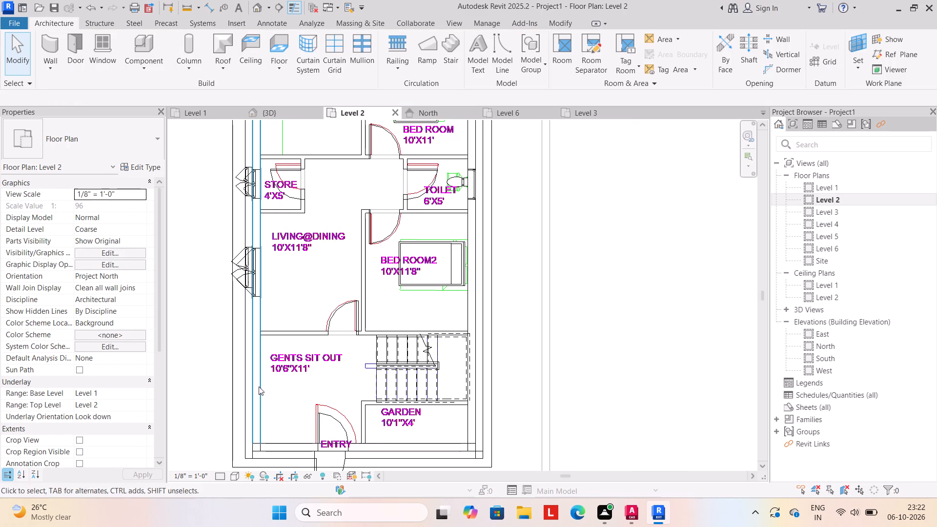
{"action": "left_click", "coordinate": [248, 323]}
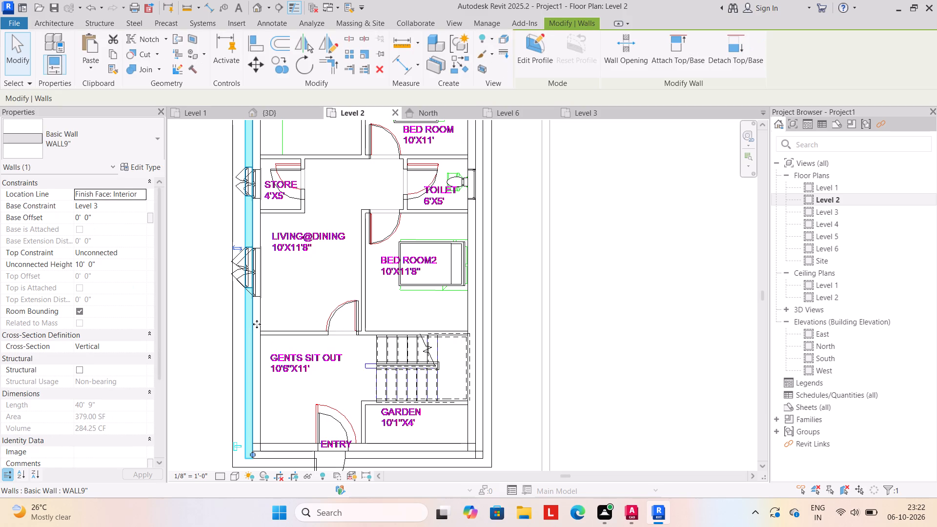
{"action": "key", "text": "Delete"}
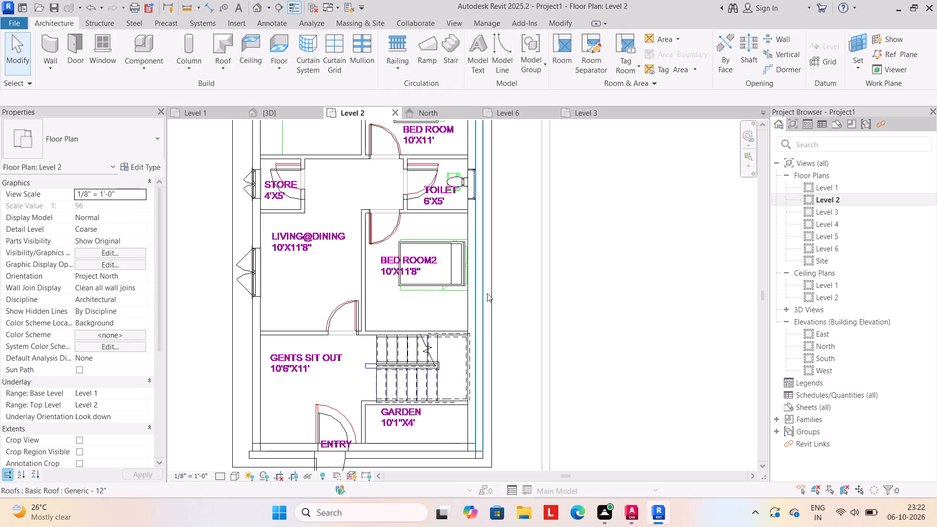
{"action": "left_click", "coordinate": [490, 292]}
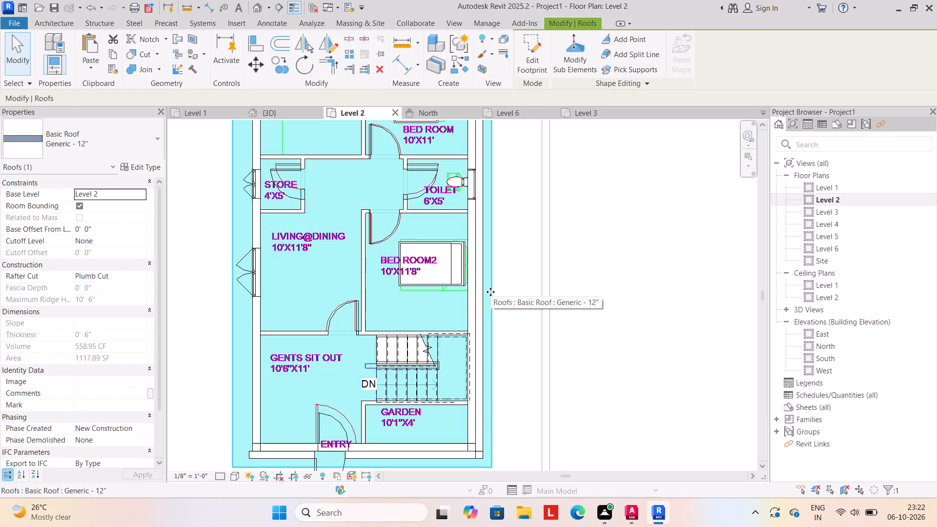
{"action": "key", "text": "Escape"}
Delete the two overlapping WALL9" walls just outside the house's north wall in the Level 2 plan.
{"action": "scroll", "coordinate": [472, 216], "scroll_direction": "down", "scroll_amount": 4}
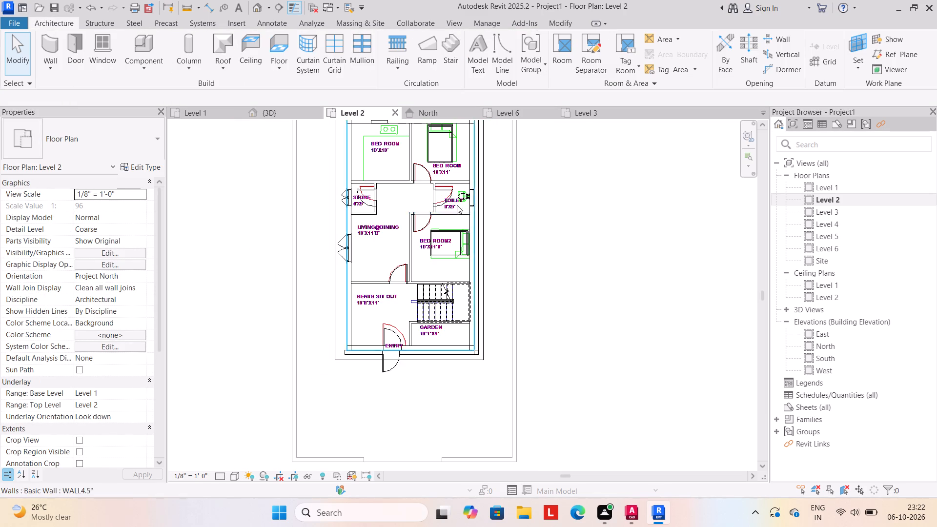
{"action": "middle_click_drag", "start_coordinate": [462, 190], "coordinate": [452, 240]}
{"action": "left_click", "coordinate": [354, 167]}
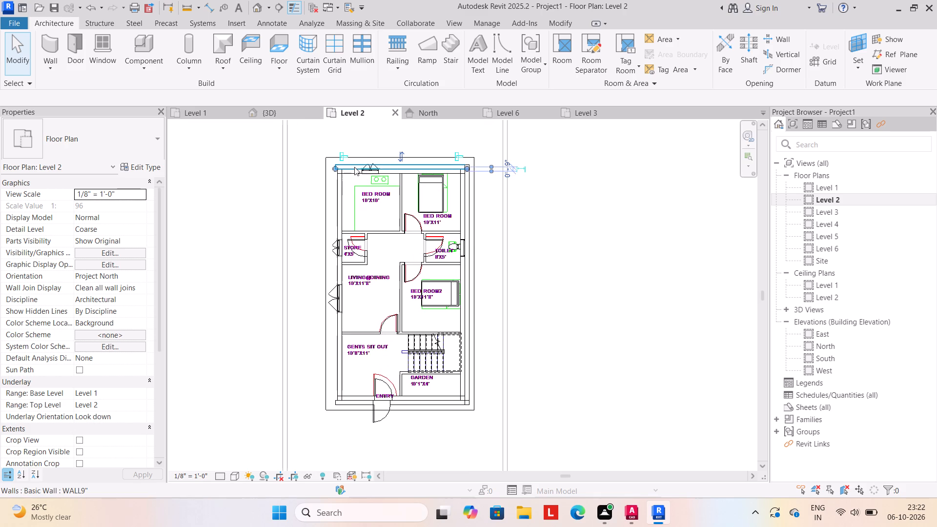
{"action": "key", "text": "Delete"}
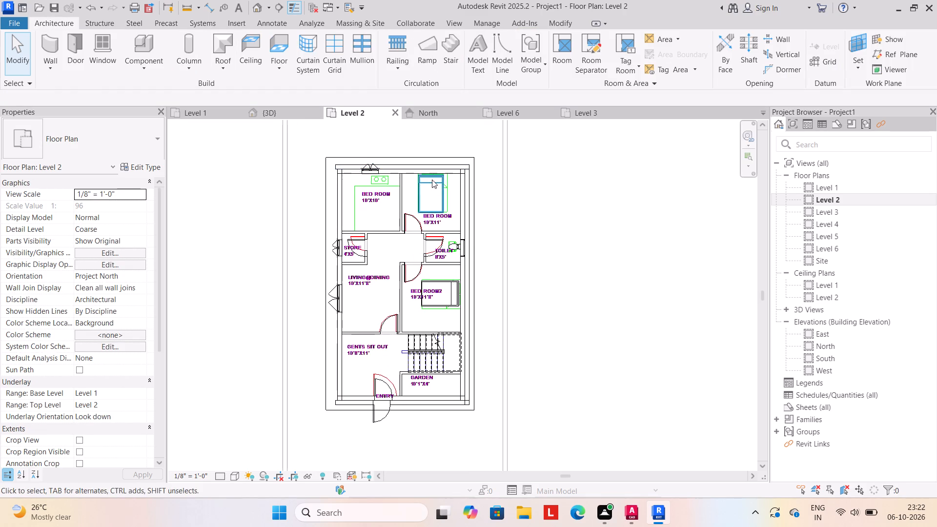
{"action": "left_click", "coordinate": [442, 166]}
{"action": "key", "text": "Delete"}
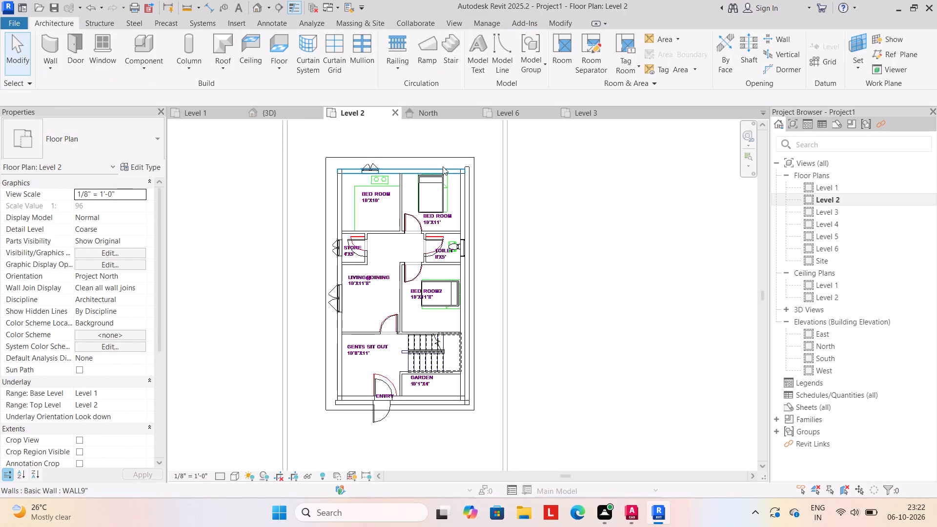
Delete the two overlapping WALL9" walls just outside the house's east wall in the Level 2 plan.
{"action": "left_click", "coordinate": [468, 169]}
{"action": "key", "text": "Delete"}
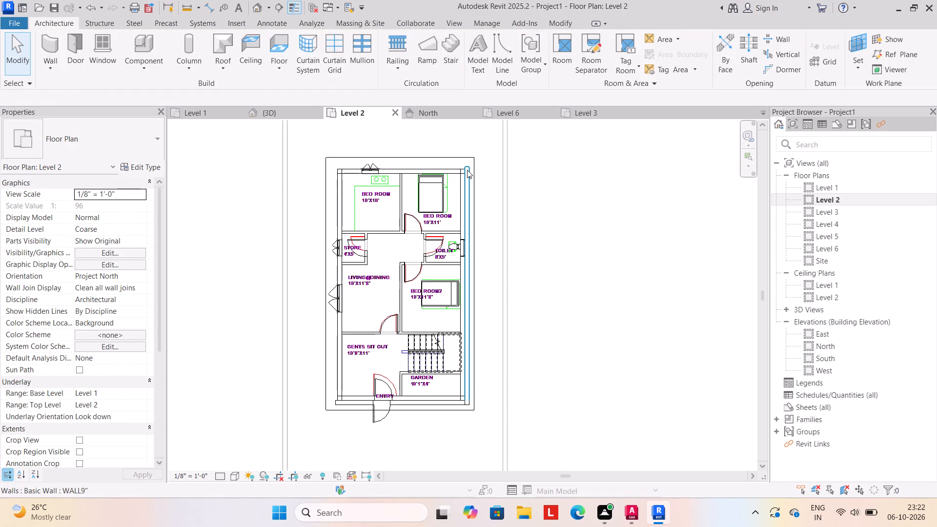
{"action": "key", "text": "Delete"}
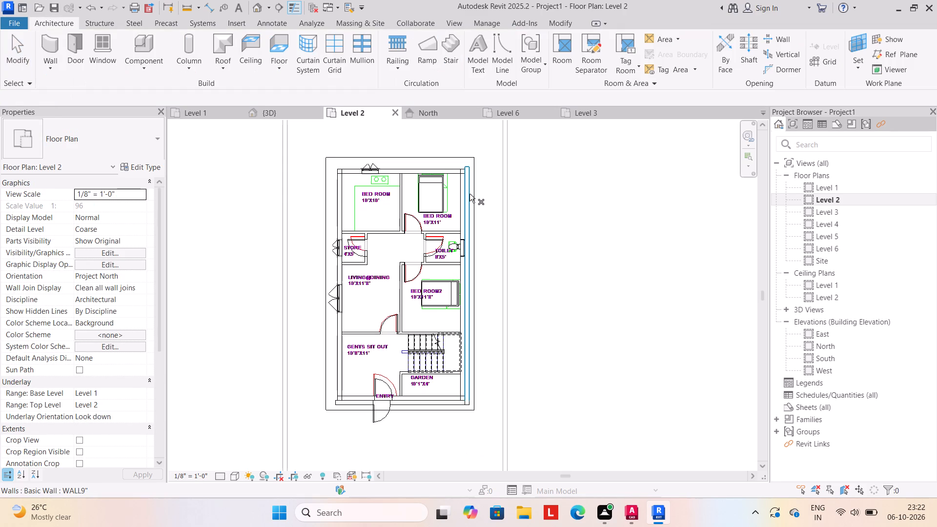
{"action": "left_click", "coordinate": [469, 194]}
{"action": "key", "text": "Delete"}
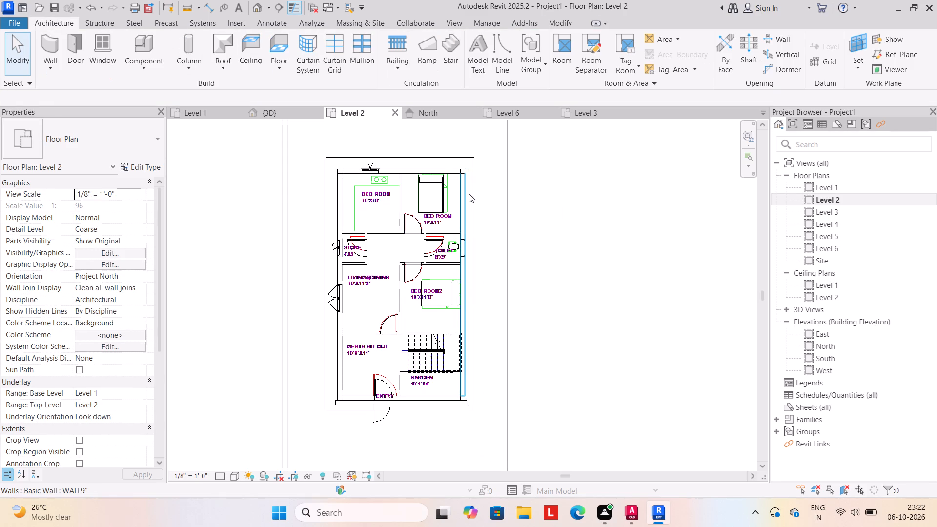
Delete the two overlapping WALL9" walls just outside the house's south wall, by the entry, in the Level 2 plan.
{"action": "scroll", "coordinate": [415, 414], "scroll_direction": "up", "scroll_amount": 4}
{"action": "left_click", "coordinate": [411, 397]}
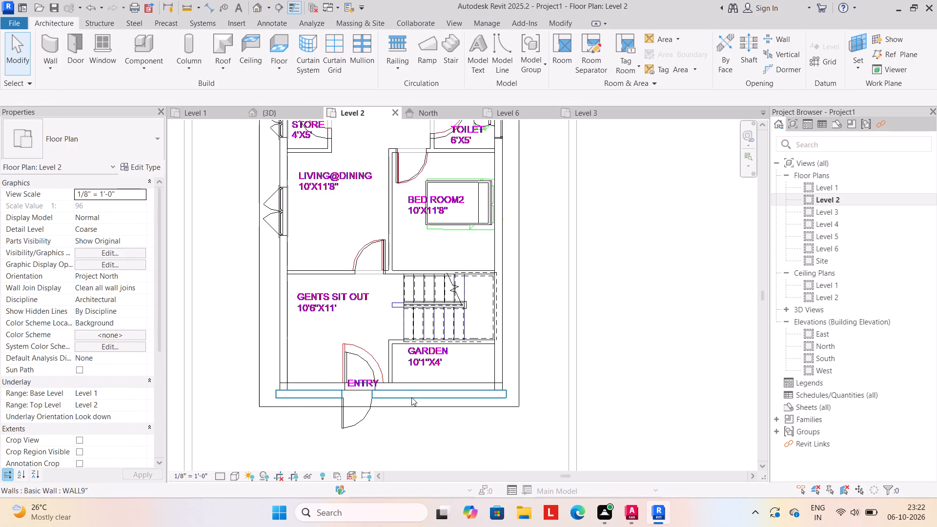
{"action": "key", "text": "Delete"}
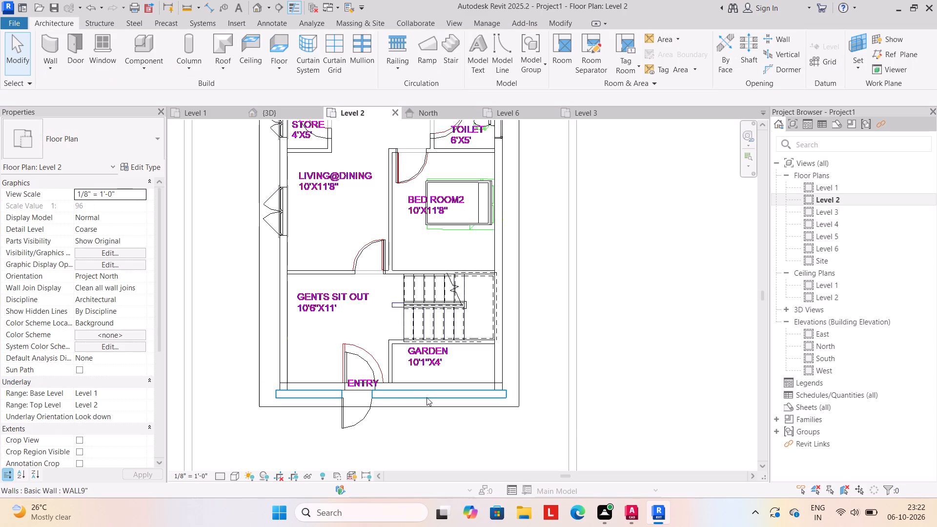
{"action": "left_click", "coordinate": [428, 402]}
{"action": "key", "text": "Delete"}
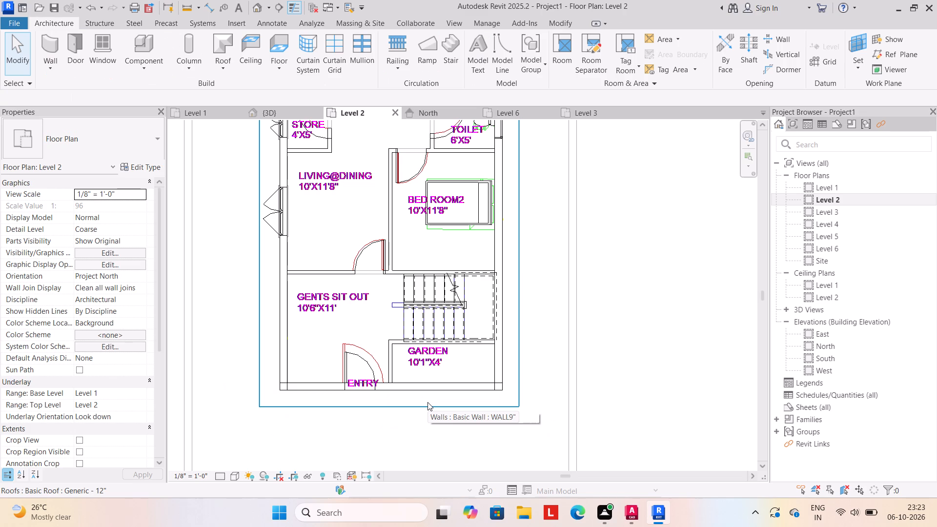
Examine the upper storey's remaining walls and openings in 3D from the side and front, and in the North elevation.
{"action": "scroll", "coordinate": [478, 383], "scroll_direction": "up", "scroll_amount": 1}
{"action": "left_click", "coordinate": [286, 110]}
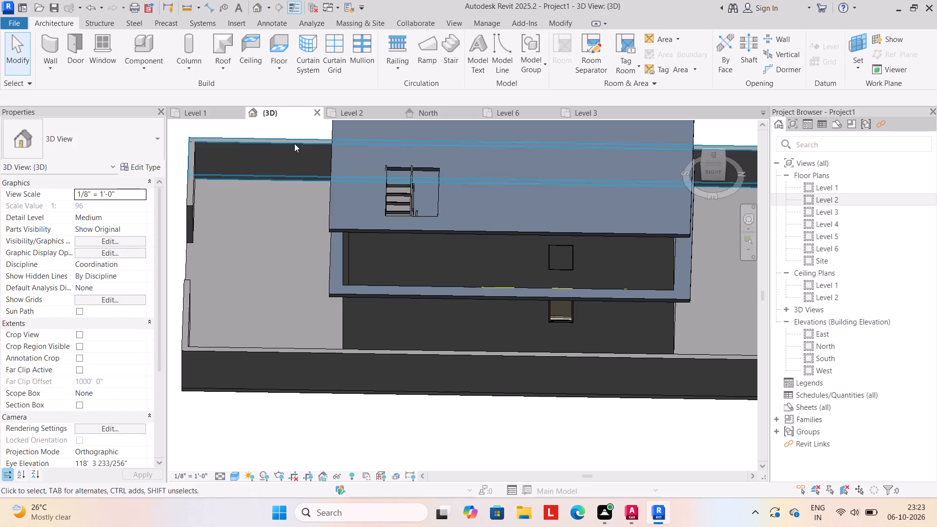
{"action": "scroll", "coordinate": [338, 308], "scroll_direction": "down", "scroll_amount": 3}
{"action": "middle_click_drag", "start_coordinate": [298, 387], "coordinate": [383, 385]}
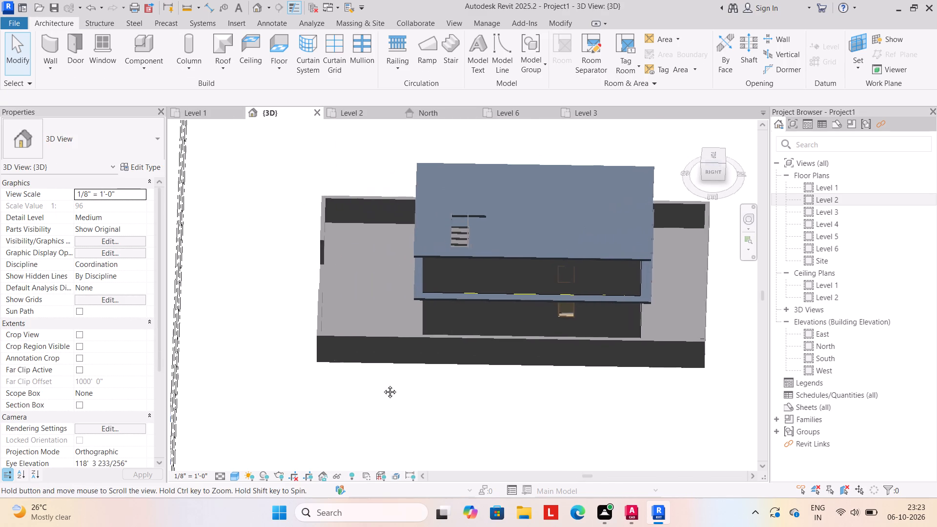
{"action": "middle_click_drag", "start_coordinate": [383, 385], "coordinate": [316, 388]}
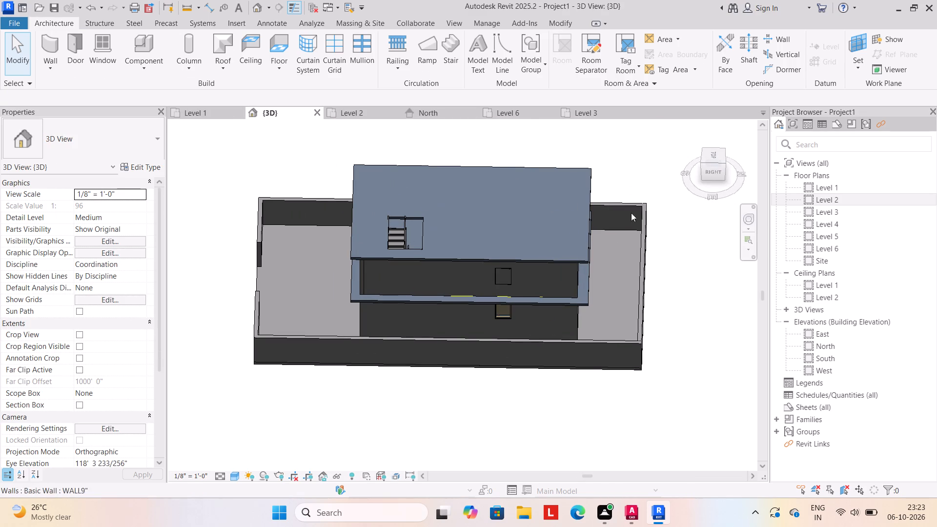
{"action": "left_click", "coordinate": [431, 110]}
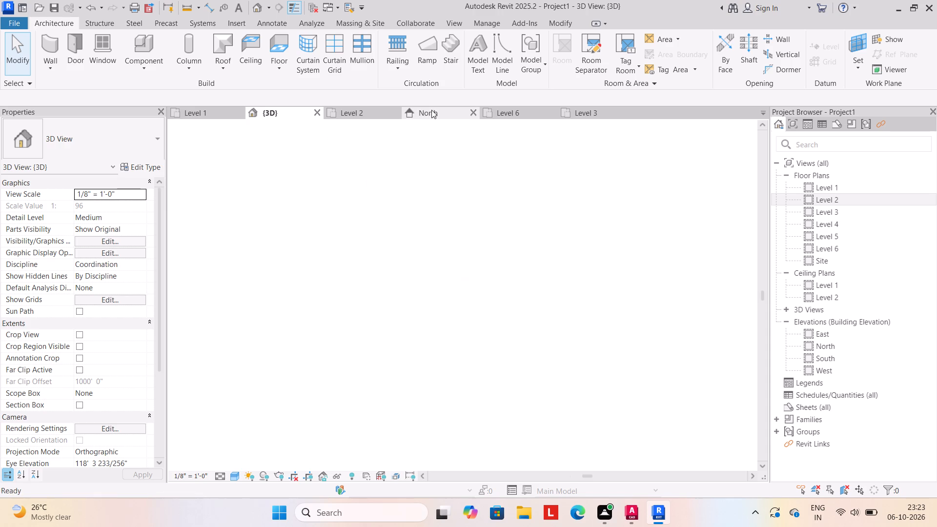
{"action": "scroll", "coordinate": [471, 255], "scroll_direction": "down", "scroll_amount": 1}
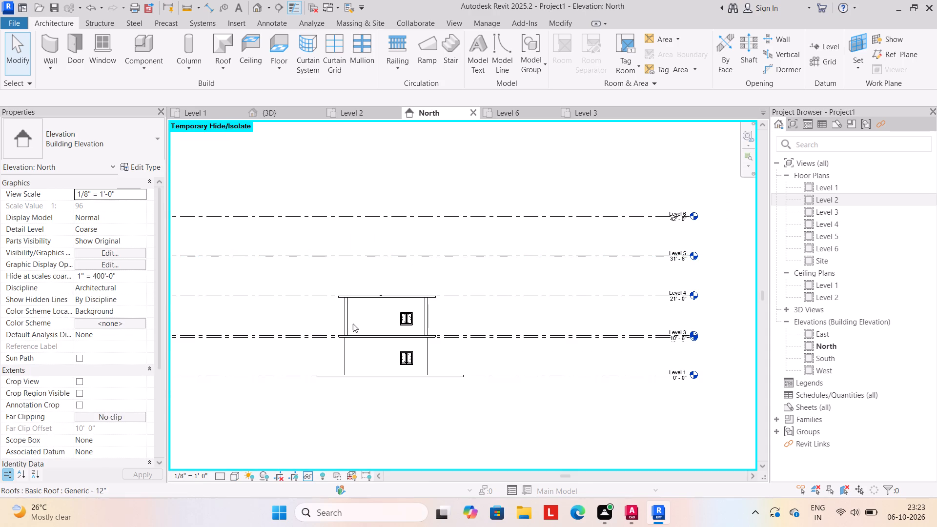
{"action": "left_click", "coordinate": [283, 110]}
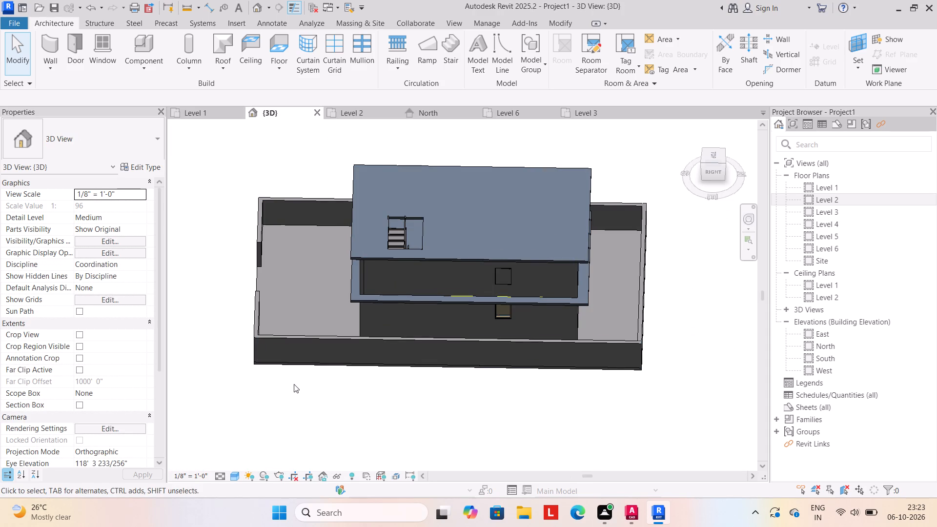
{"action": "middle_click_drag", "start_coordinate": [260, 422], "coordinate": [507, 381], "text": "shift"}
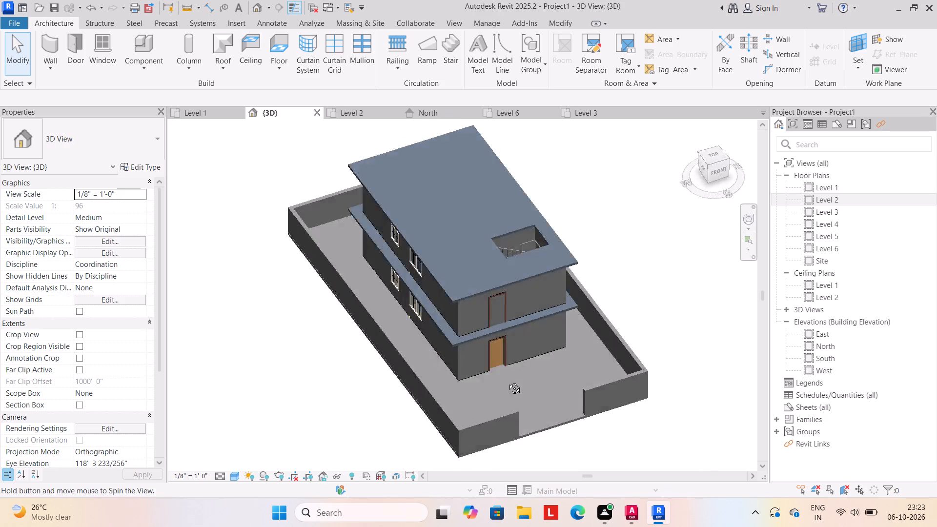
{"action": "middle_click_drag", "start_coordinate": [507, 381], "coordinate": [468, 327], "text": "shift"}
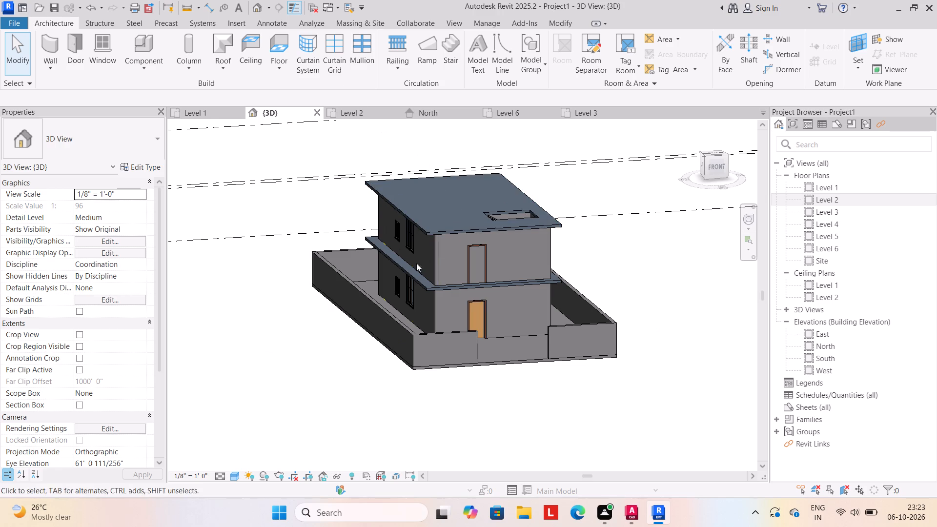
{"action": "middle_click_drag", "start_coordinate": [411, 267], "coordinate": [371, 259]}
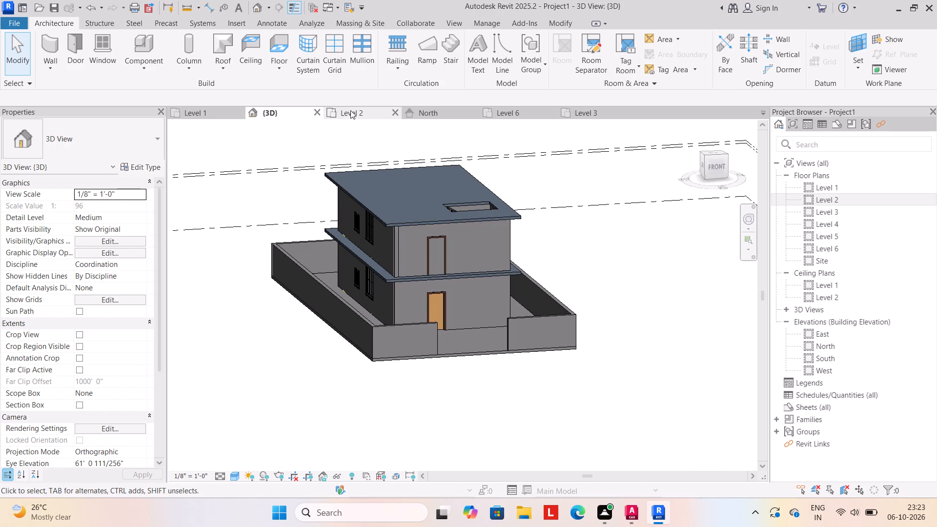
Sketch a rectangular Handrail - Rectangular railing path on Level 2 around the house's outer wall corners, offset 2' outward, and finish it.
{"action": "left_click", "coordinate": [353, 115]}
{"action": "scroll", "coordinate": [351, 167], "scroll_direction": "down", "scroll_amount": 3}
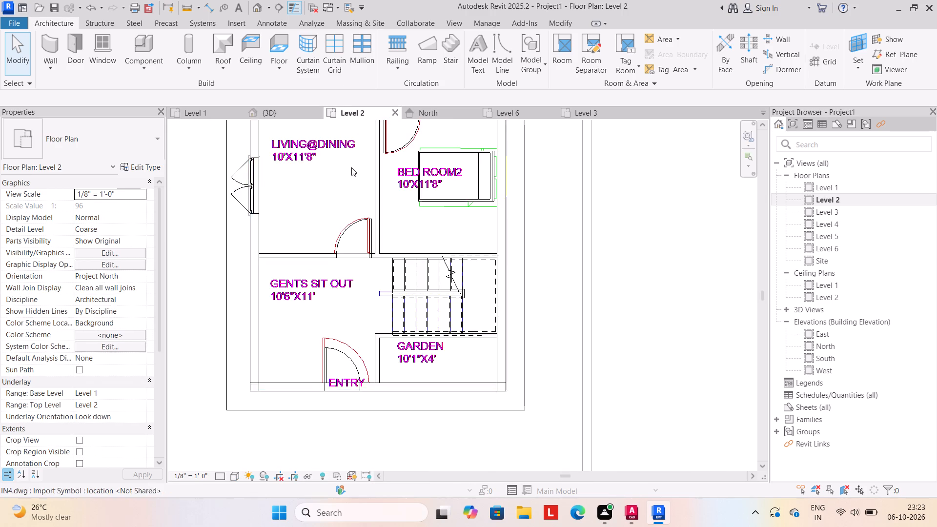
{"action": "scroll", "coordinate": [351, 167], "scroll_direction": "down", "scroll_amount": 4}
{"action": "middle_click_drag", "start_coordinate": [329, 170], "coordinate": [370, 266]}
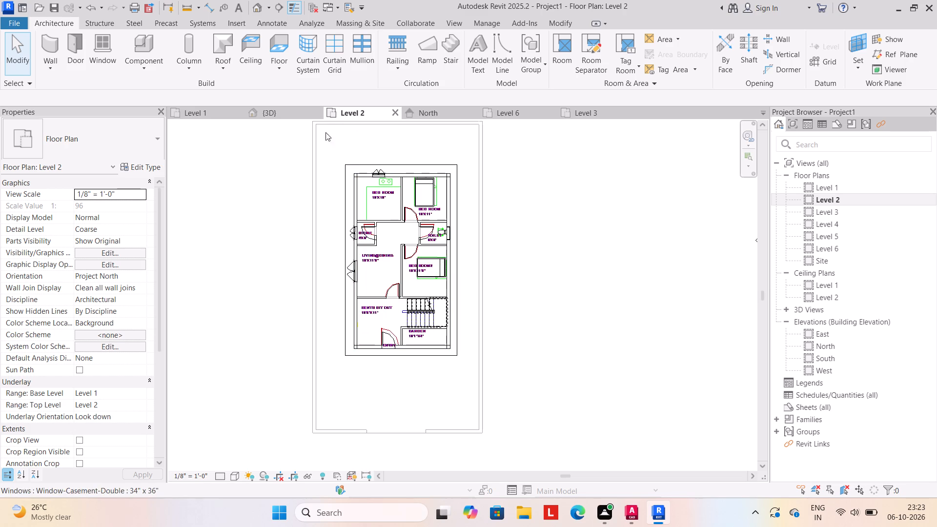
{"action": "left_click", "coordinate": [401, 71]}
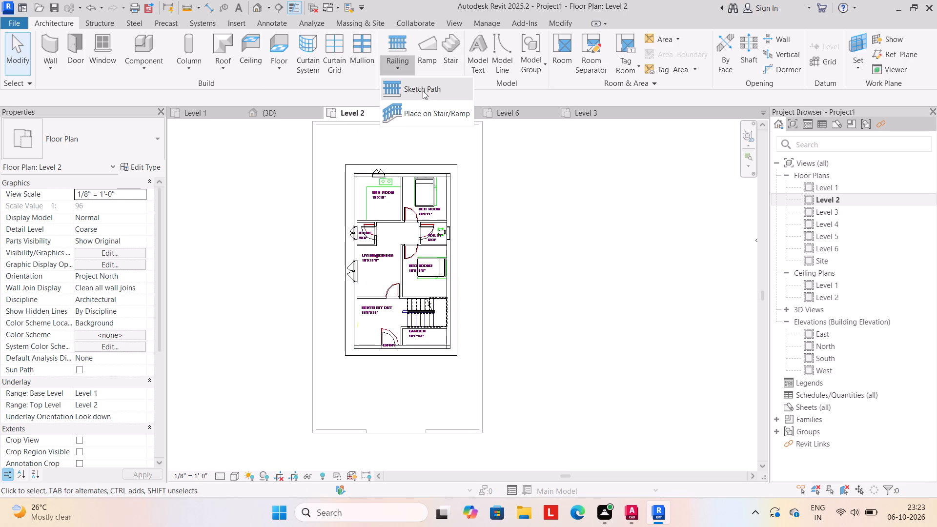
{"action": "left_click", "coordinate": [424, 90]}
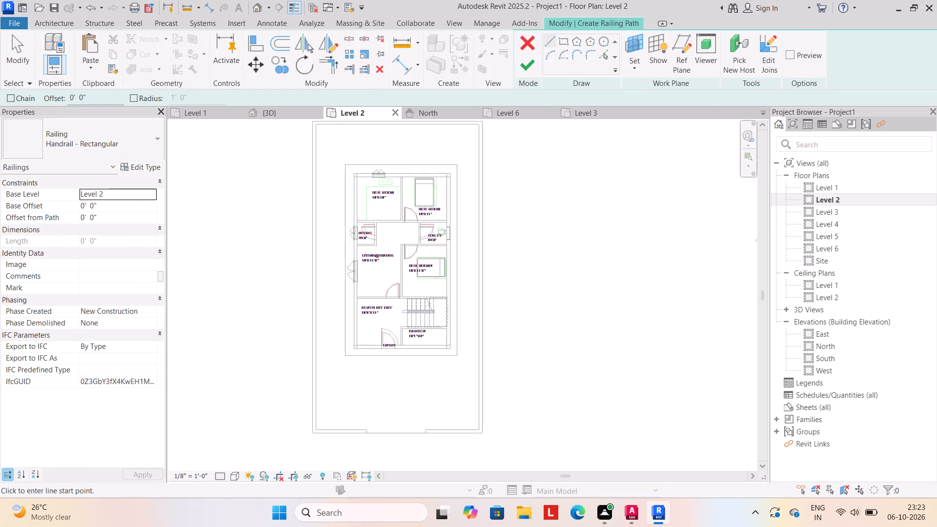
{"action": "left_click", "coordinate": [102, 100]}
{"action": "key", "text": "BackSpace"}
{"action": "key", "text": "BackSpace"}
{"action": "key", "text": "BackSpace"}
{"action": "key", "text": "BackSpace"}
{"action": "key", "text": "BackSpace"}
{"action": "key", "text": "BackSpace"}
{"action": "key", "text": "BackSpace"}
{"action": "key", "text": "BackSpace"}
{"action": "key", "text": "BackSpace"}
{"action": "type", "text": "2'"}
{"action": "key", "text": "Return"}
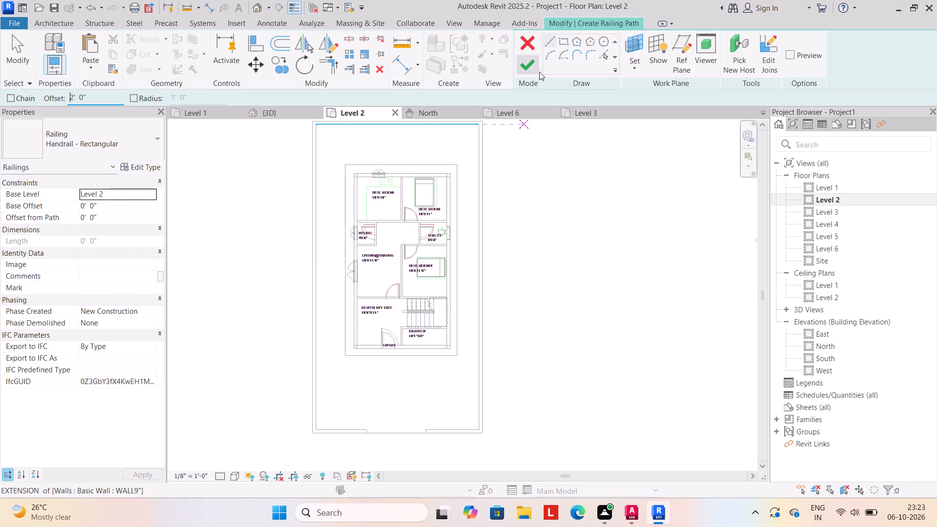
{"action": "scroll", "coordinate": [408, 229], "scroll_direction": "up", "scroll_amount": 2}
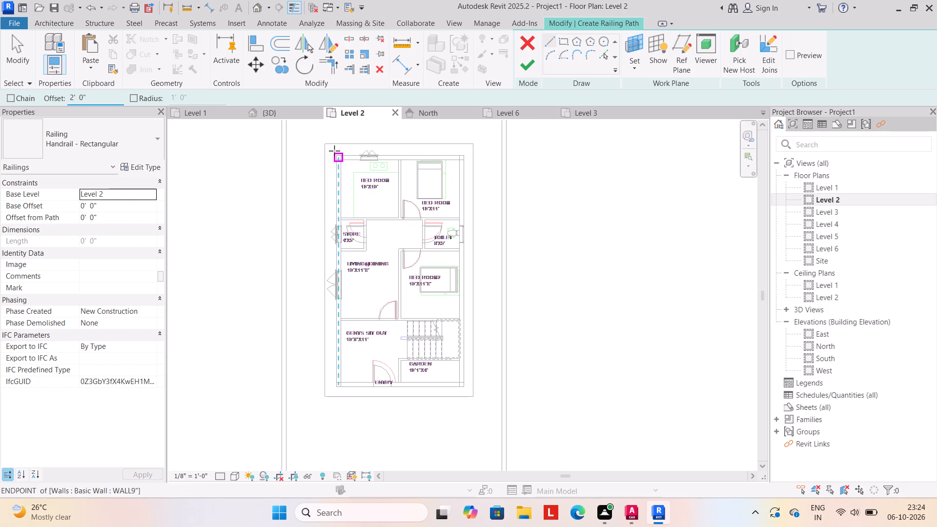
{"action": "left_click", "coordinate": [336, 155]}
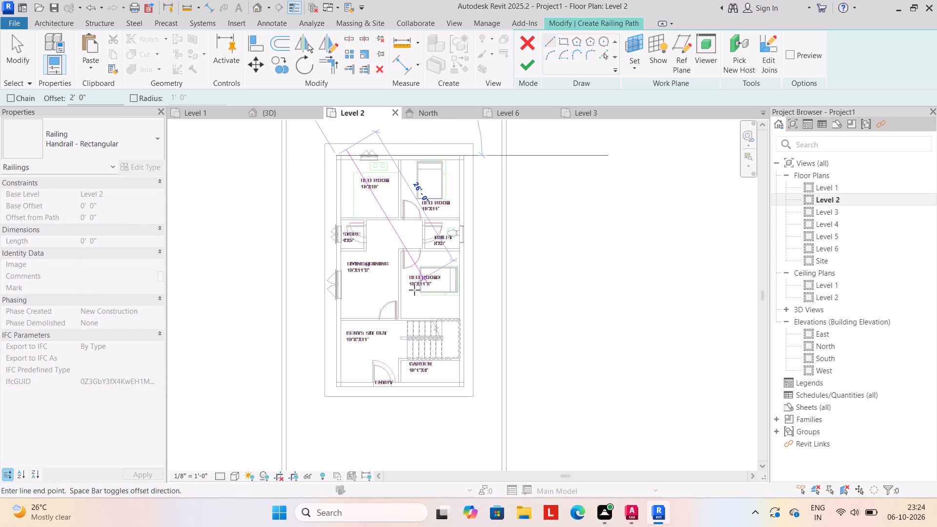
{"action": "left_click", "coordinate": [563, 37]}
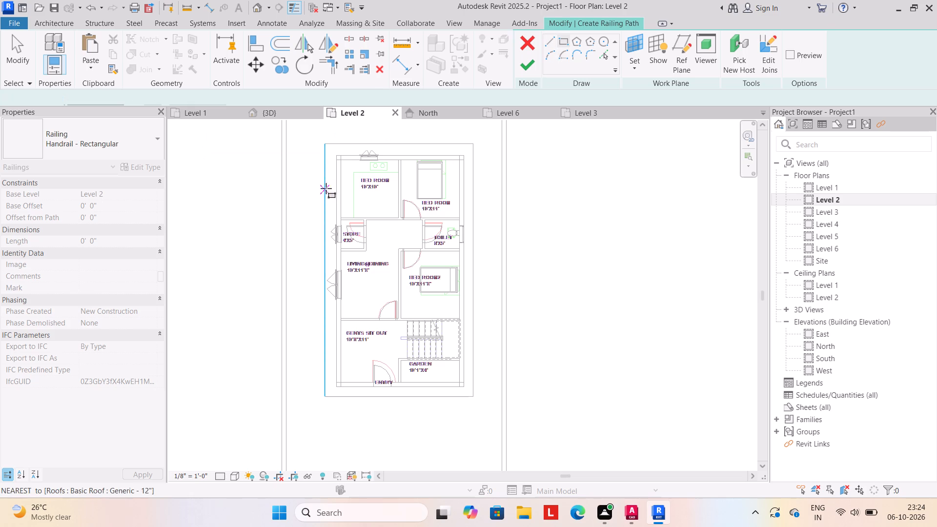
{"action": "scroll", "coordinate": [363, 174], "scroll_direction": "up", "scroll_amount": 4}
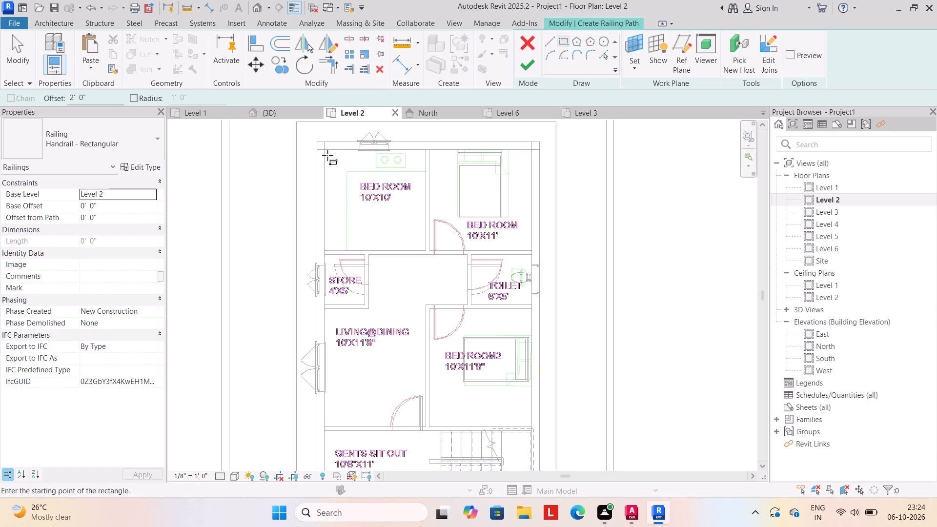
{"action": "left_click_drag", "start_coordinate": [317, 143], "coordinate": [319, 149]}
{"action": "middle_click_drag", "start_coordinate": [441, 332], "coordinate": [392, 235]}
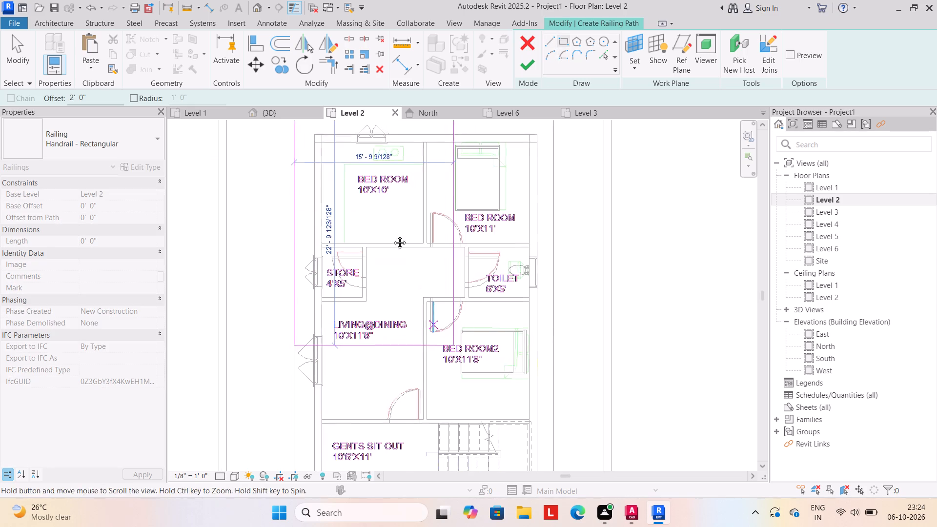
{"action": "middle_click_drag", "start_coordinate": [392, 235], "coordinate": [369, 187]}
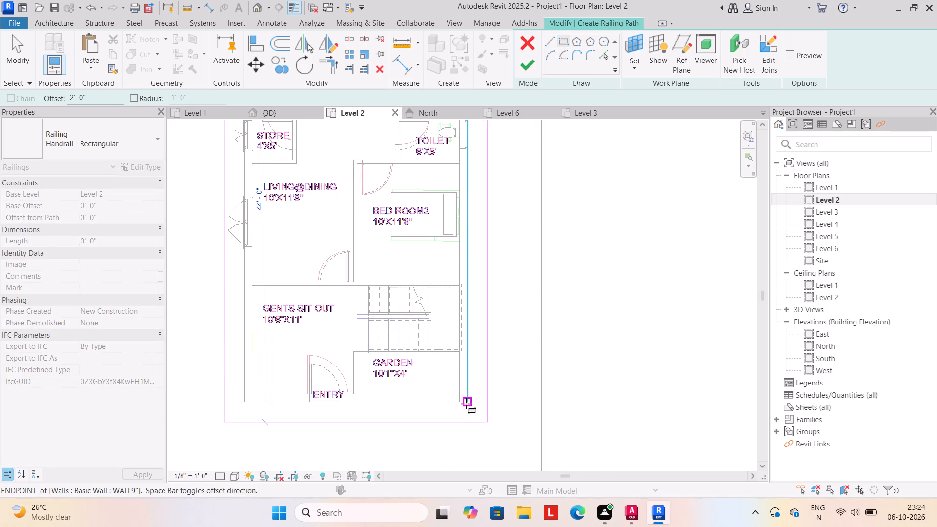
{"action": "left_click", "coordinate": [466, 404]}
{"action": "left_click", "coordinate": [527, 63]}
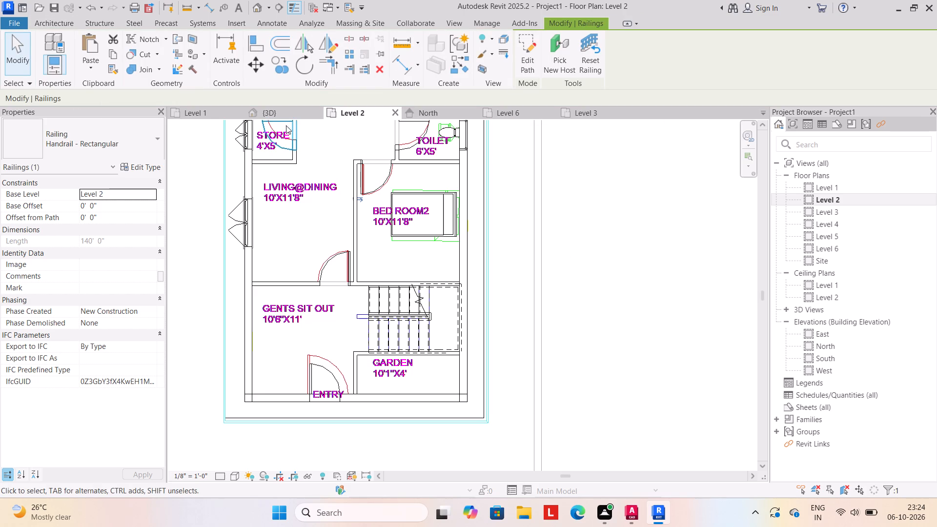
Examine the new railing around the Level 2 slab in 3D and in the Level 2 plan.
{"action": "left_click", "coordinate": [283, 108]}
{"action": "left_click", "coordinate": [303, 360]}
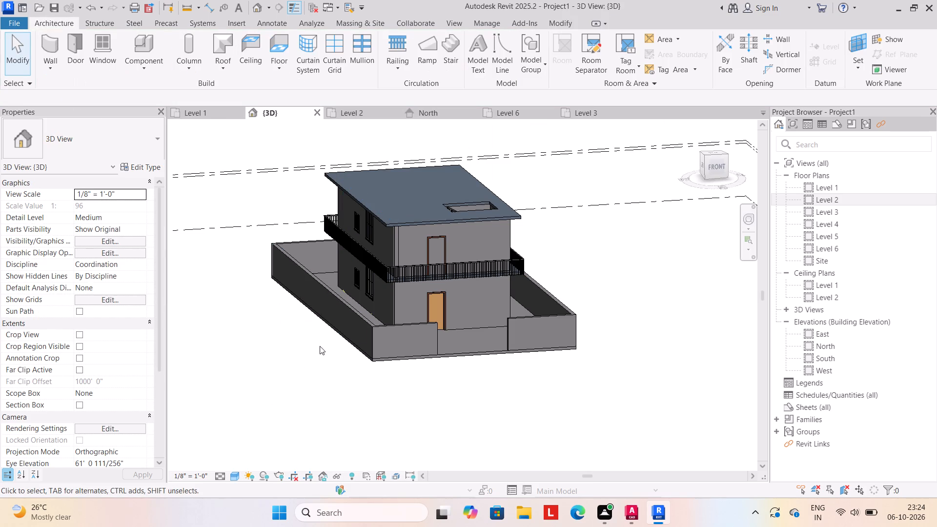
{"action": "middle_click_drag", "start_coordinate": [437, 390], "coordinate": [360, 406]}
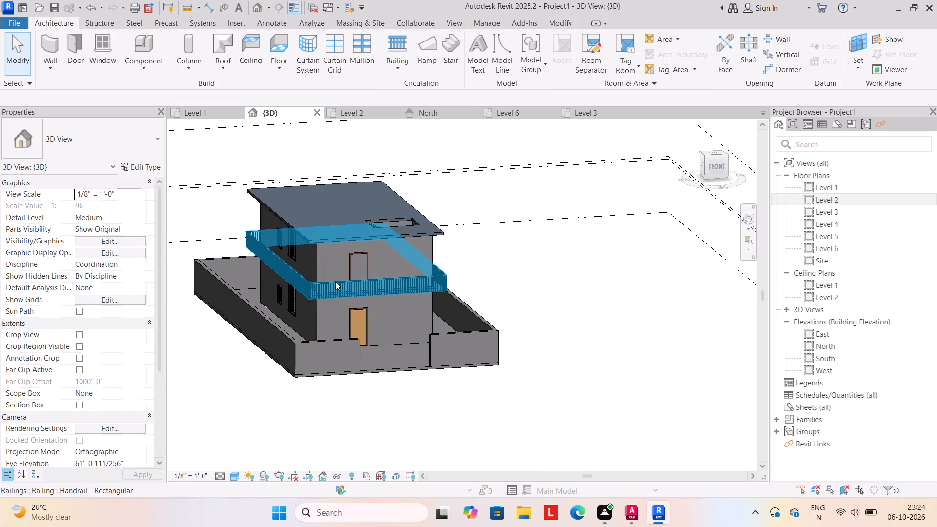
{"action": "scroll", "coordinate": [335, 282], "scroll_direction": "up", "scroll_amount": 2}
{"action": "middle_click_drag", "start_coordinate": [234, 354], "coordinate": [304, 304]}
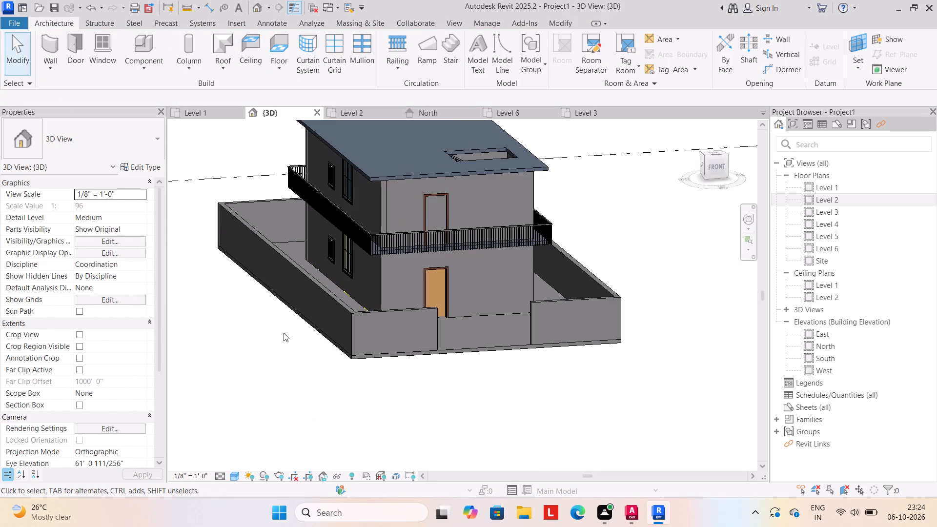
{"action": "scroll", "coordinate": [283, 351], "scroll_direction": "down", "scroll_amount": 2}
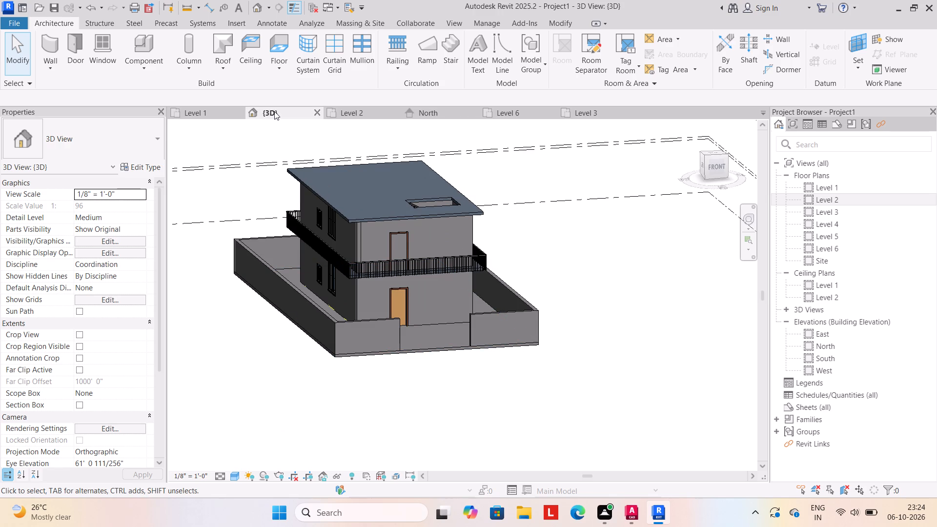
{"action": "left_click", "coordinate": [357, 114]}
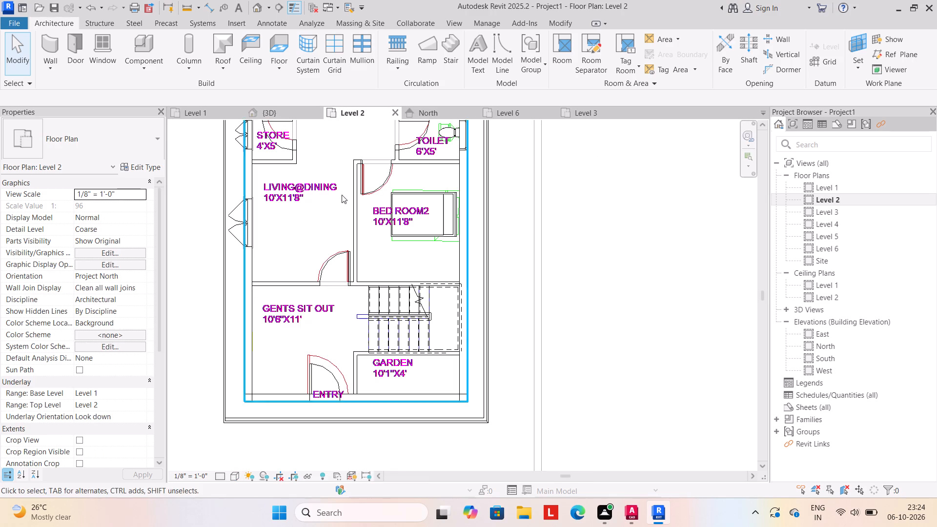
{"action": "scroll", "coordinate": [342, 197], "scroll_direction": "down", "scroll_amount": 3}
{"action": "middle_click_drag", "start_coordinate": [333, 201], "coordinate": [357, 263]}
Draw an architectural WALL9" wall, 10' high, in the Level 3 plan along the north wall, flipped to the inner side.
{"action": "left_click", "coordinate": [589, 111]}
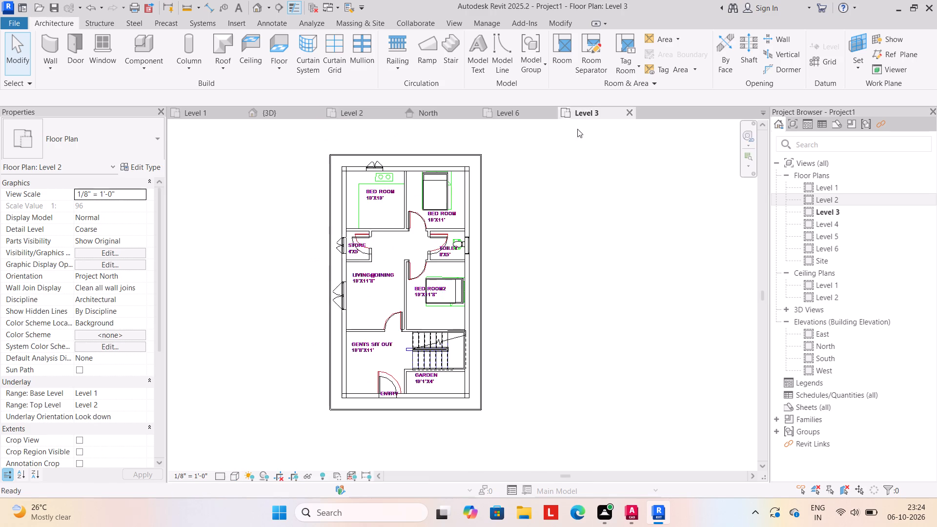
{"action": "scroll", "coordinate": [485, 223], "scroll_direction": "down", "scroll_amount": 1}
{"action": "middle_click_drag", "start_coordinate": [470, 217], "coordinate": [444, 209]}
{"action": "scroll", "coordinate": [360, 211], "scroll_direction": "up", "scroll_amount": 1}
{"action": "middle_click_drag", "start_coordinate": [359, 211], "coordinate": [352, 228]}
{"action": "scroll", "coordinate": [352, 226], "scroll_direction": "down", "scroll_amount": 1}
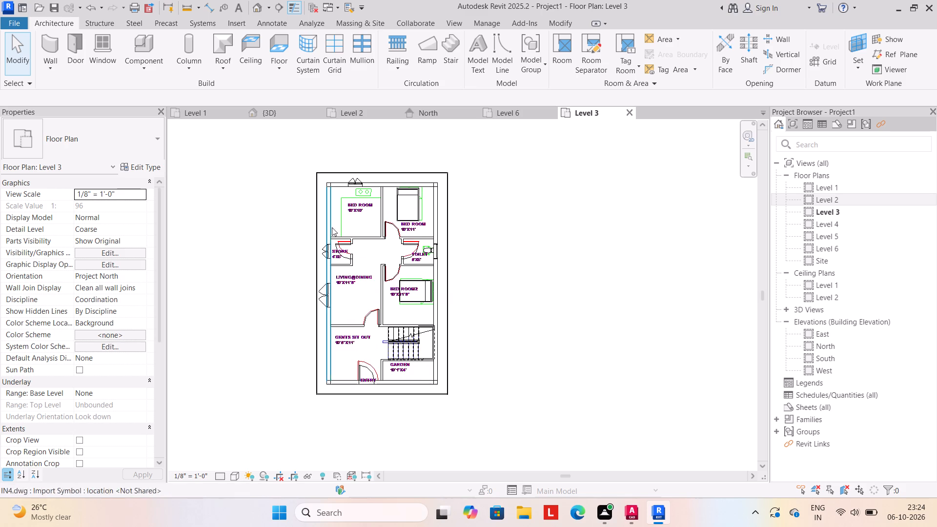
{"action": "left_click", "coordinate": [51, 69]}
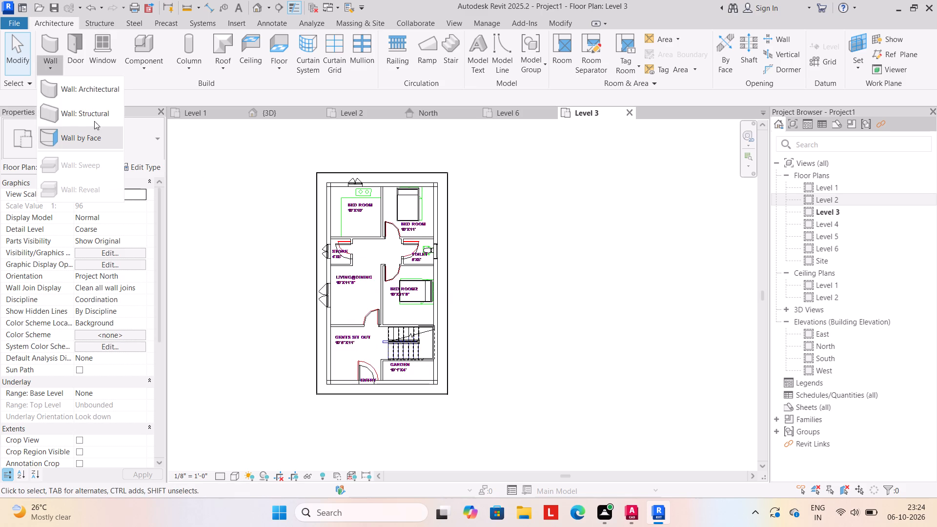
{"action": "left_click", "coordinate": [90, 87]}
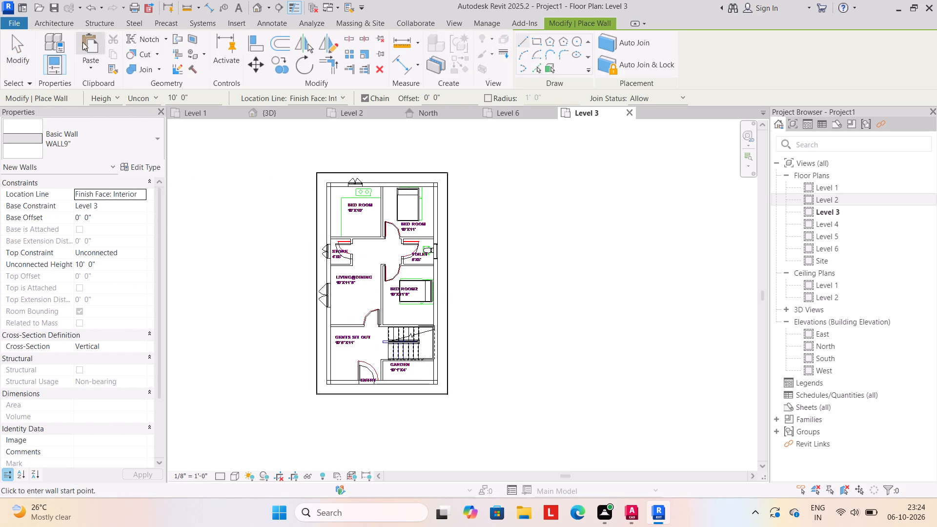
{"action": "left_click", "coordinate": [53, 23]}
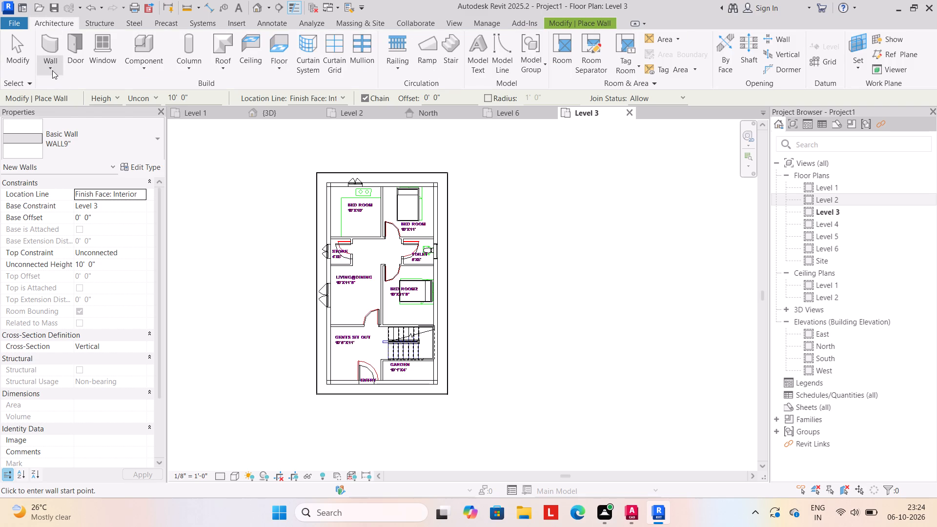
{"action": "left_click", "coordinate": [51, 69]}
{"action": "left_click", "coordinate": [72, 87]}
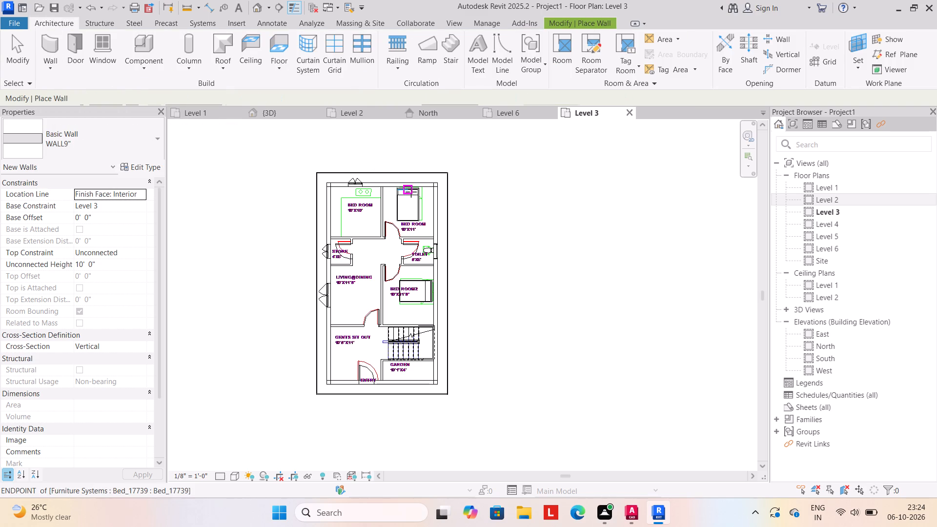
{"action": "scroll", "coordinate": [368, 211], "scroll_direction": "up", "scroll_amount": 4}
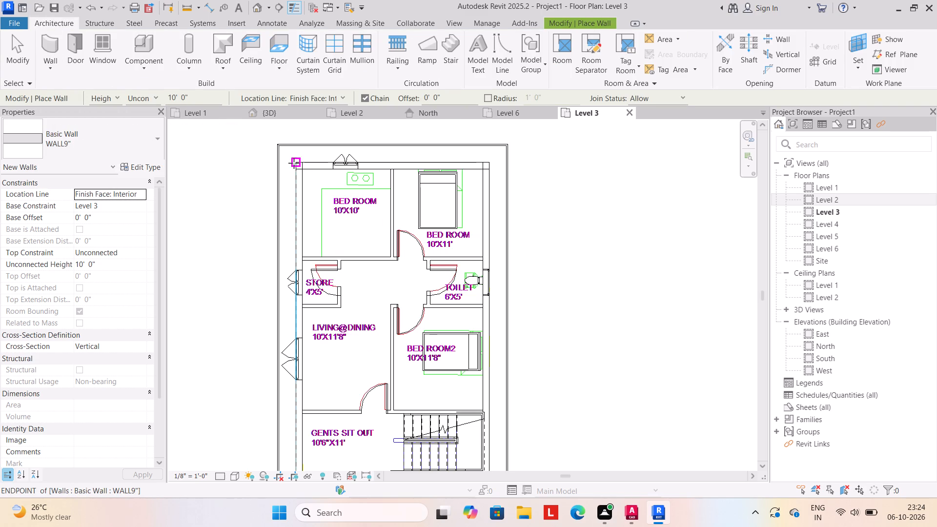
{"action": "left_click", "coordinate": [295, 163]}
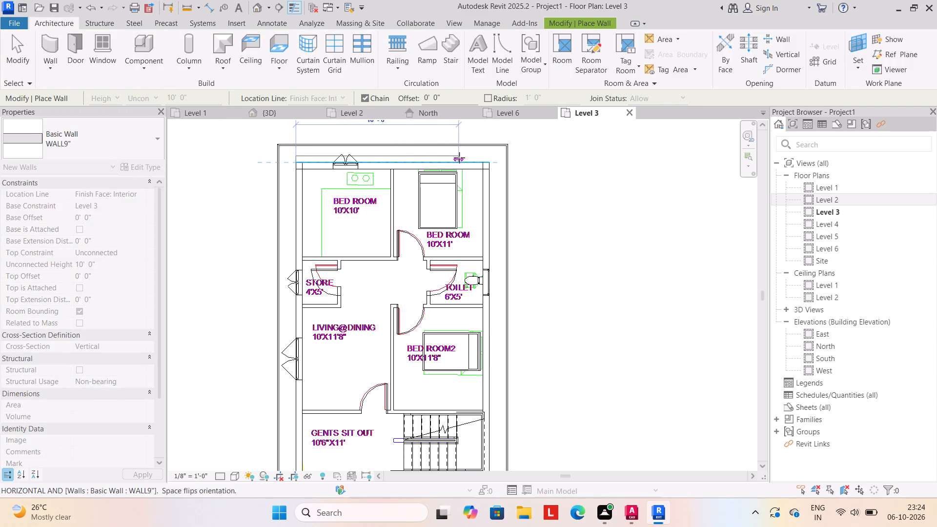
{"action": "key", "text": "space"}
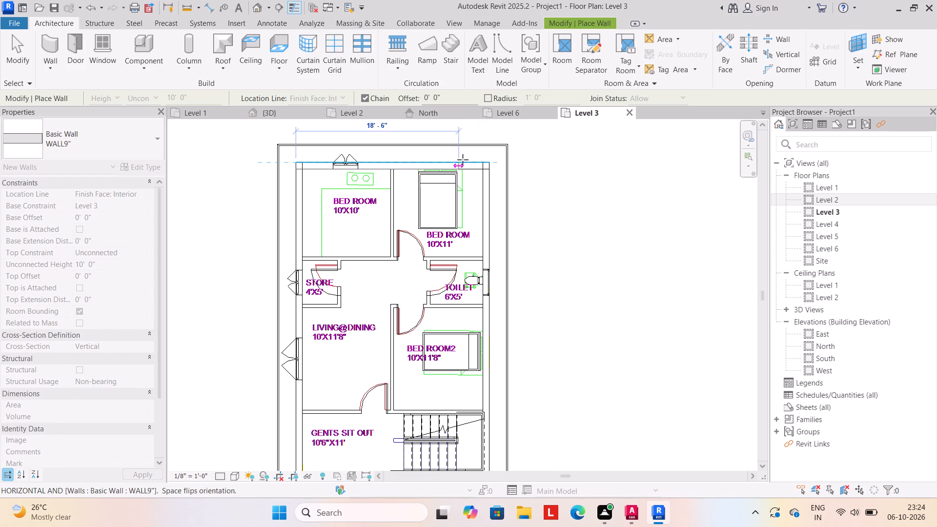
{"action": "left_click", "coordinate": [491, 163]}
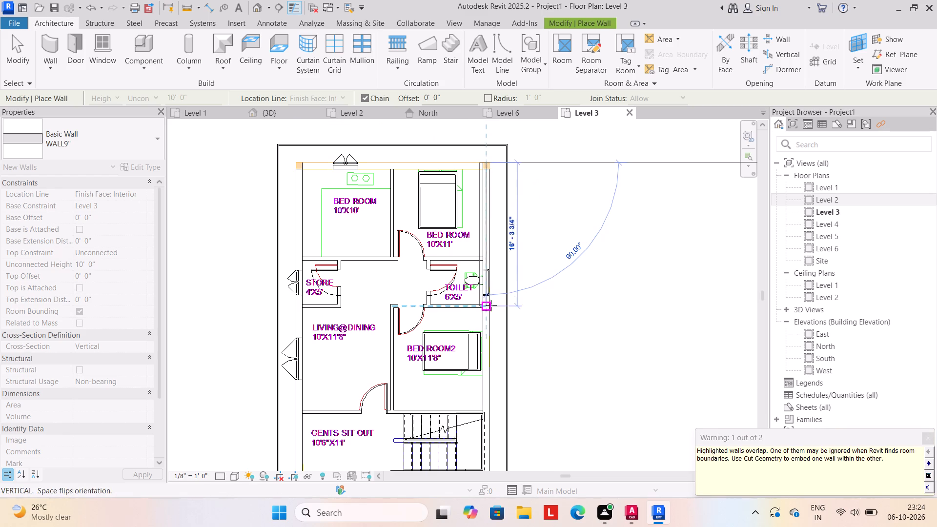
{"action": "key", "text": "space"}
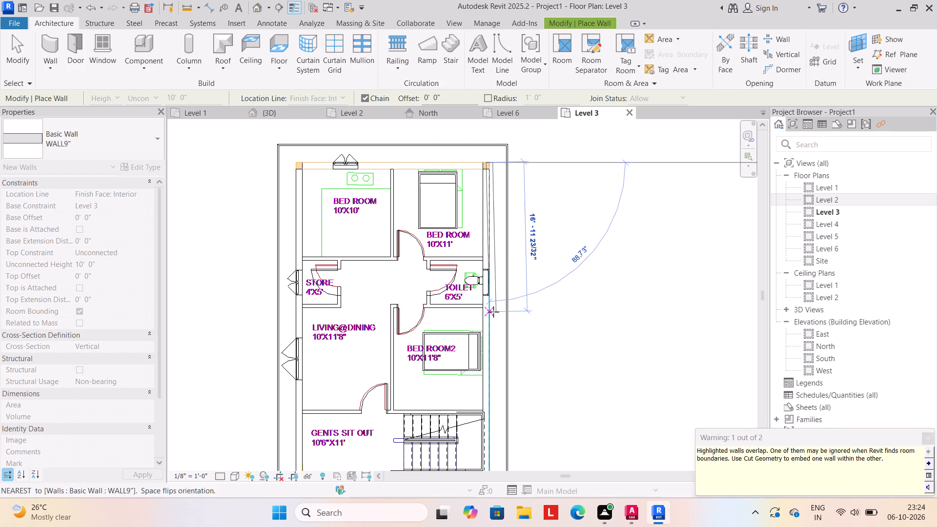
{"action": "key", "text": "Escape"}
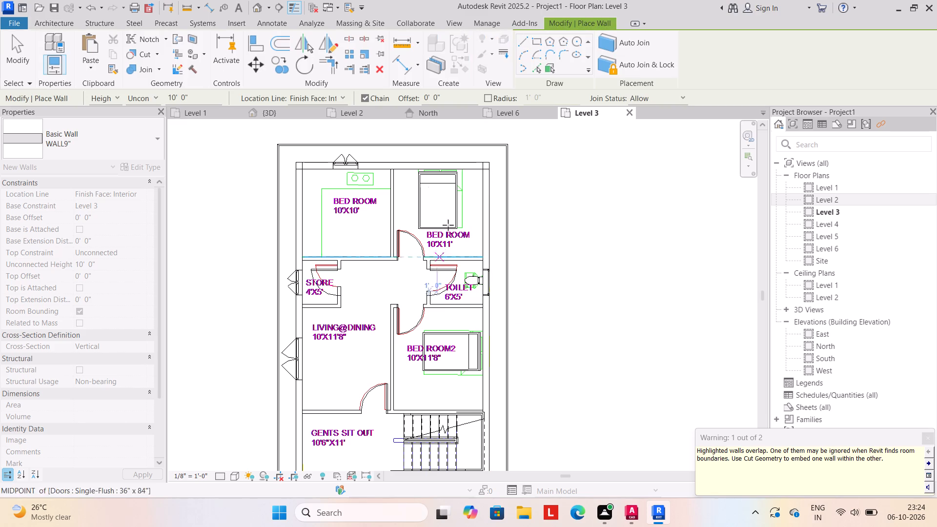
Draw a 40' WALL9" wall on Level 3 along the east wall from the northeast to the southeast corner, flipped inward.
{"action": "left_click_drag", "start_coordinate": [489, 163], "coordinate": [489, 177]}
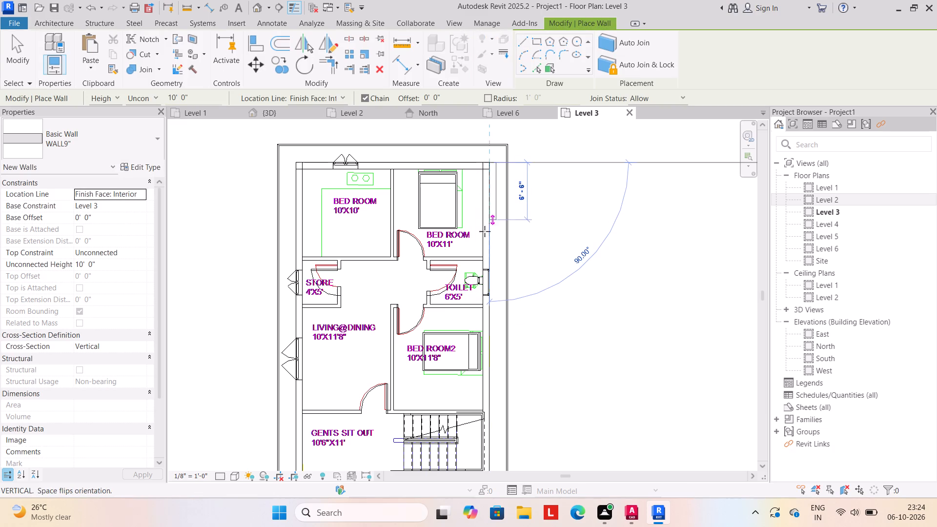
{"action": "key", "text": "space"}
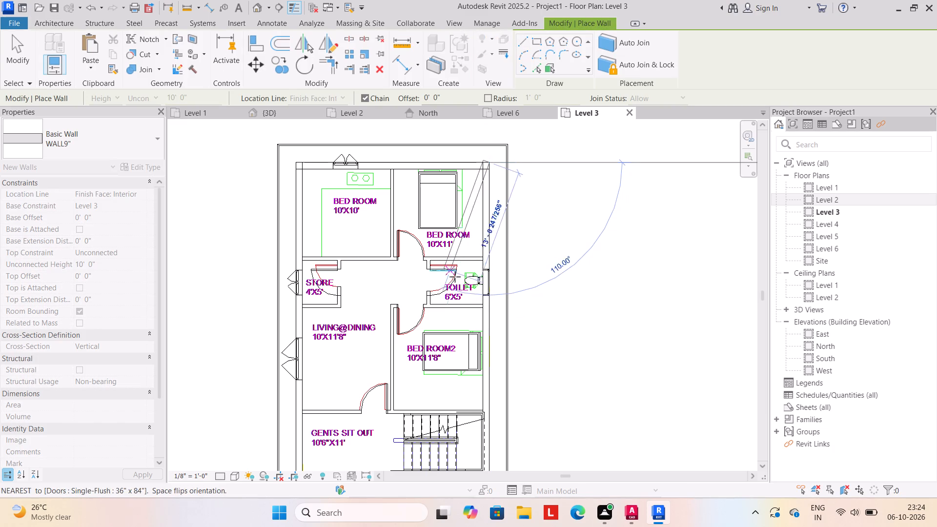
{"action": "middle_click_drag", "start_coordinate": [490, 343], "coordinate": [489, 244]}
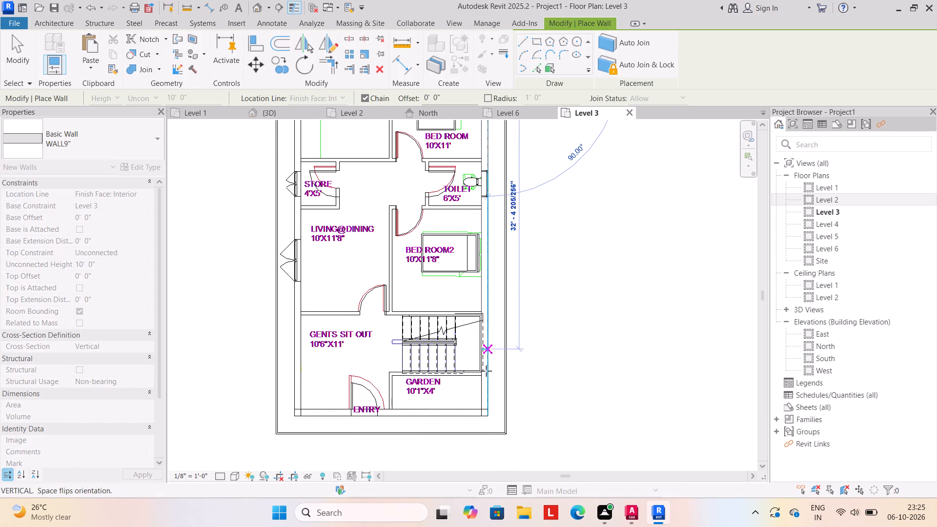
{"action": "scroll", "coordinate": [485, 417], "scroll_direction": "up", "scroll_amount": 3}
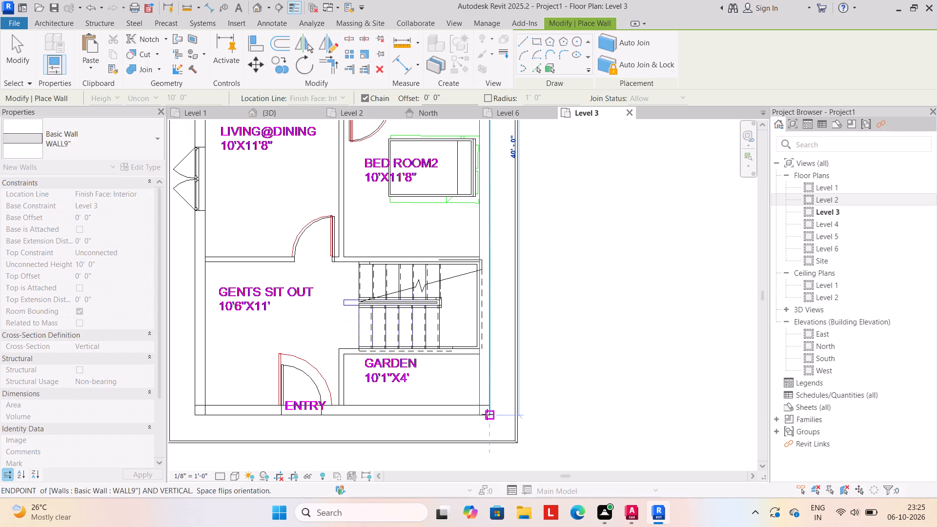
{"action": "left_click", "coordinate": [489, 413]}
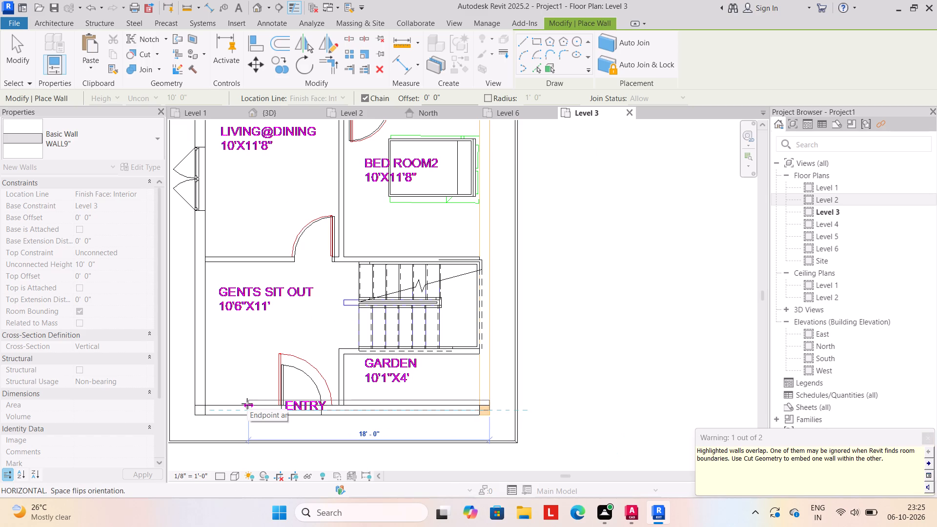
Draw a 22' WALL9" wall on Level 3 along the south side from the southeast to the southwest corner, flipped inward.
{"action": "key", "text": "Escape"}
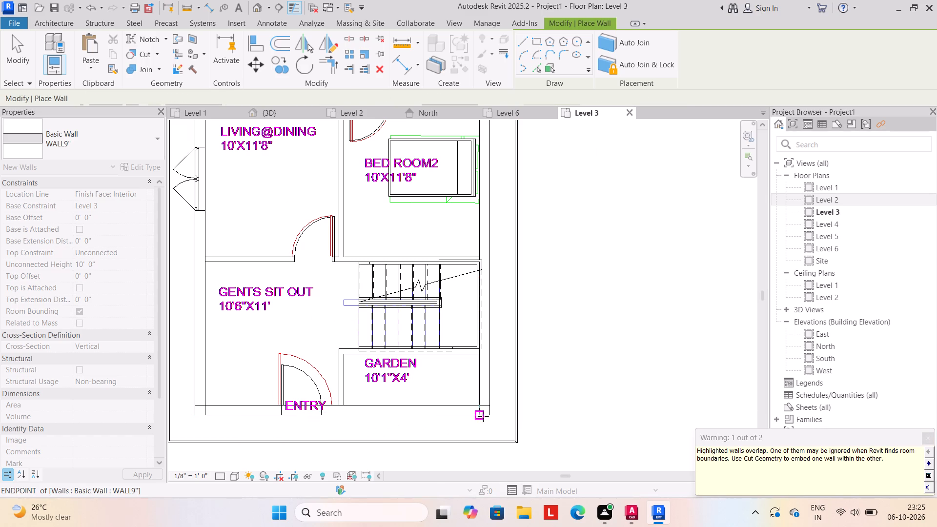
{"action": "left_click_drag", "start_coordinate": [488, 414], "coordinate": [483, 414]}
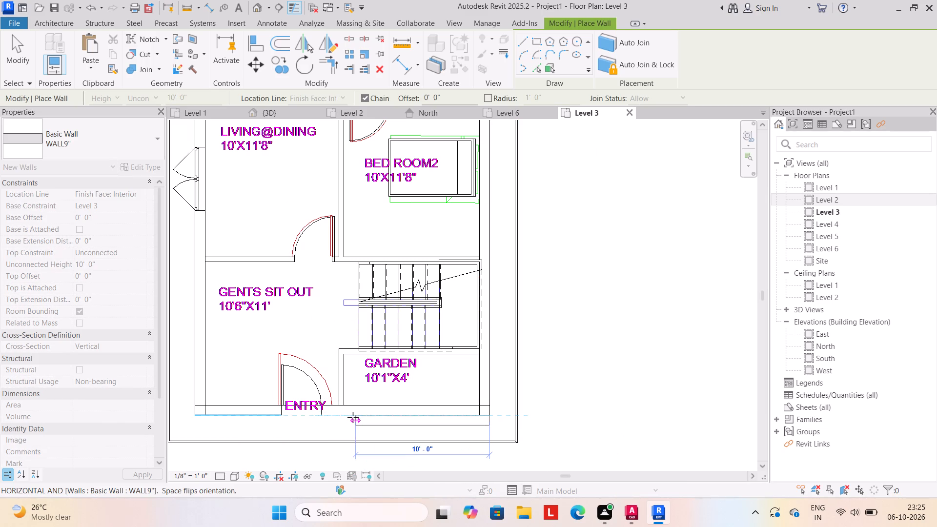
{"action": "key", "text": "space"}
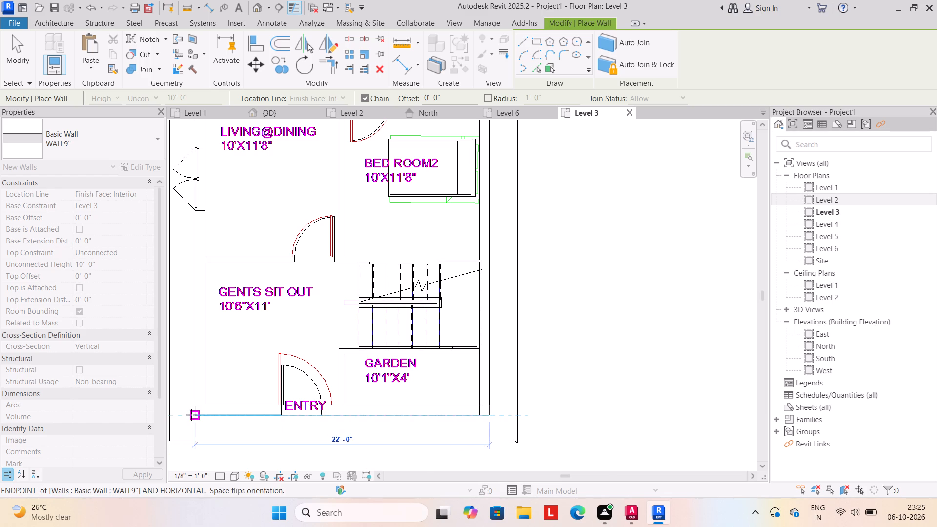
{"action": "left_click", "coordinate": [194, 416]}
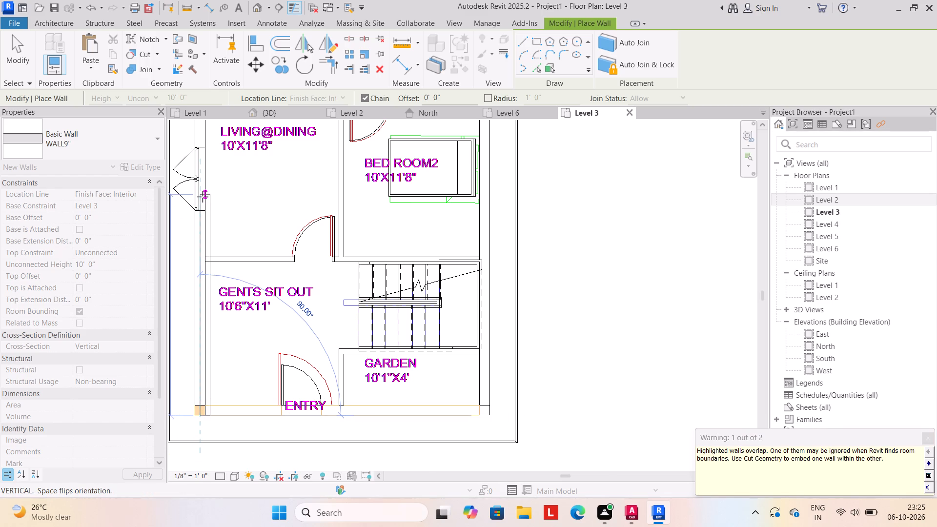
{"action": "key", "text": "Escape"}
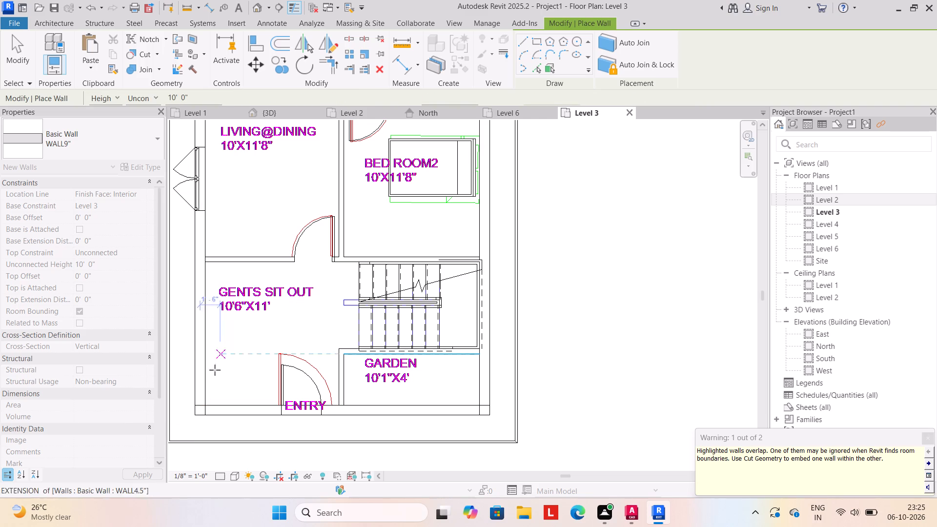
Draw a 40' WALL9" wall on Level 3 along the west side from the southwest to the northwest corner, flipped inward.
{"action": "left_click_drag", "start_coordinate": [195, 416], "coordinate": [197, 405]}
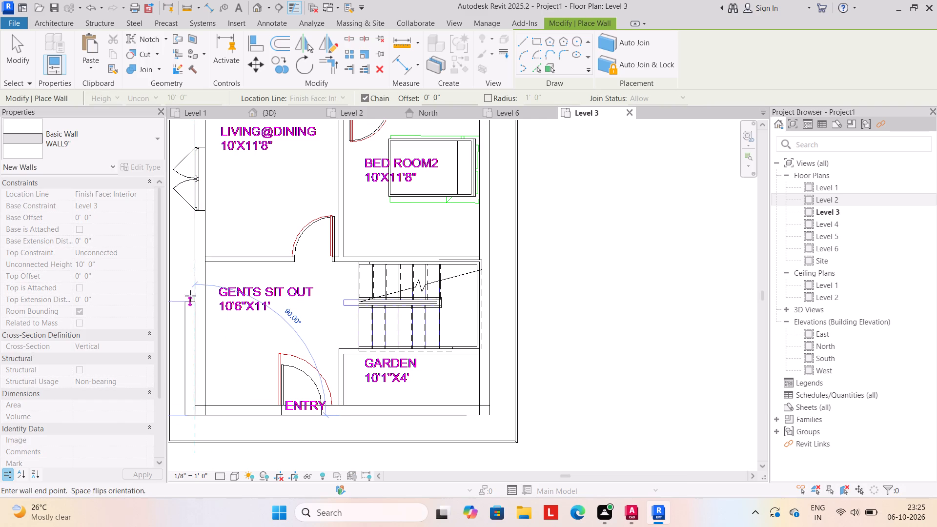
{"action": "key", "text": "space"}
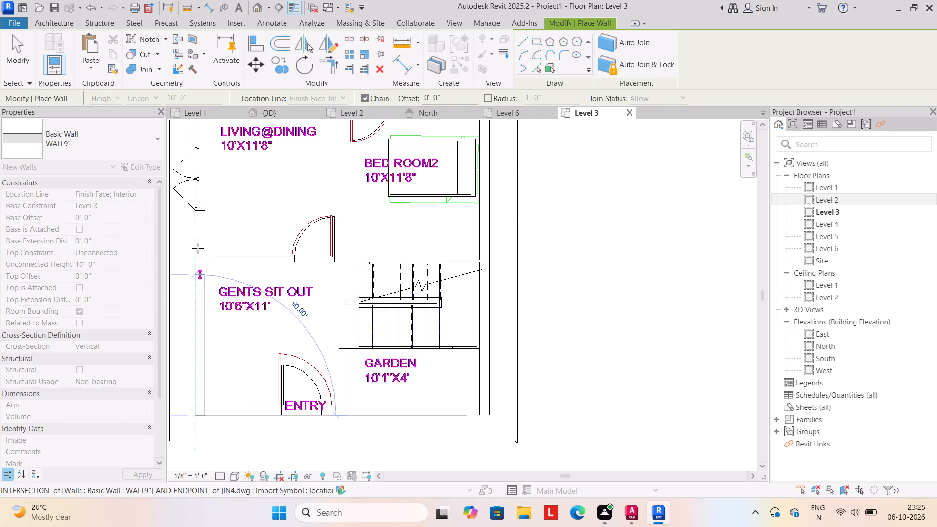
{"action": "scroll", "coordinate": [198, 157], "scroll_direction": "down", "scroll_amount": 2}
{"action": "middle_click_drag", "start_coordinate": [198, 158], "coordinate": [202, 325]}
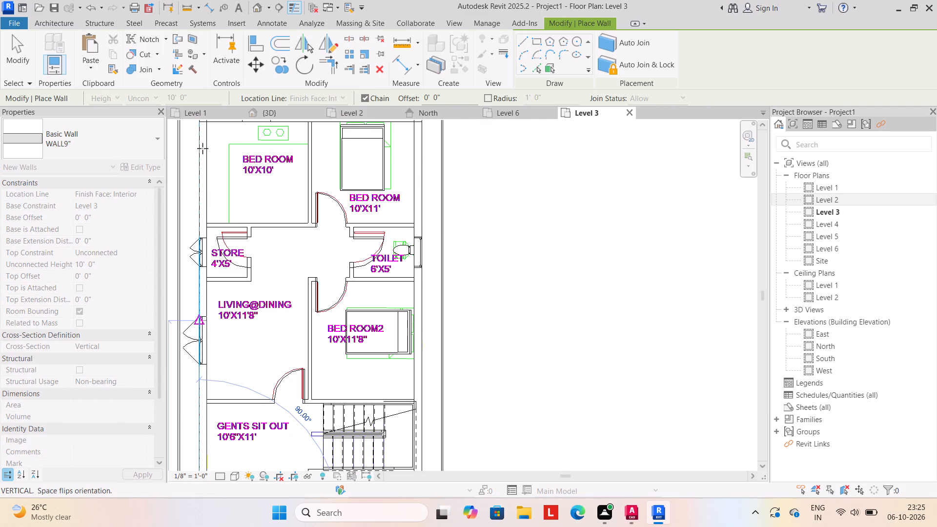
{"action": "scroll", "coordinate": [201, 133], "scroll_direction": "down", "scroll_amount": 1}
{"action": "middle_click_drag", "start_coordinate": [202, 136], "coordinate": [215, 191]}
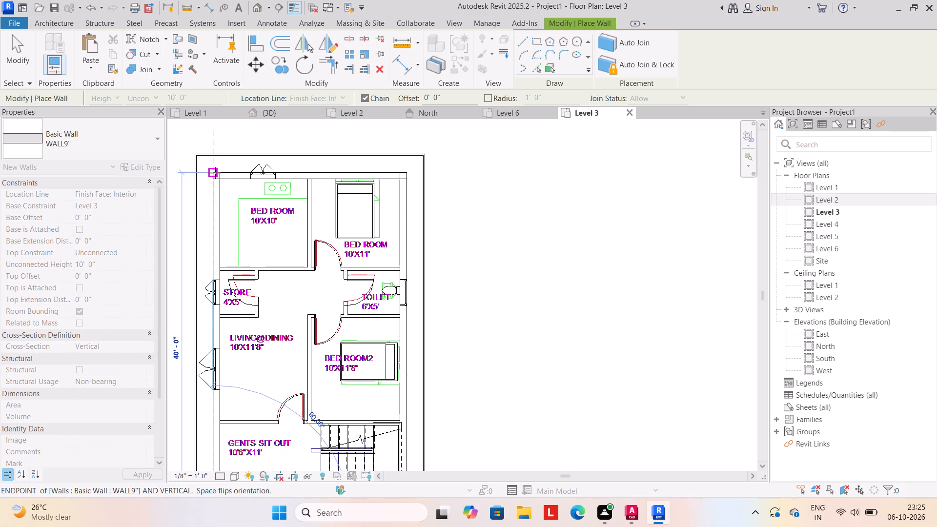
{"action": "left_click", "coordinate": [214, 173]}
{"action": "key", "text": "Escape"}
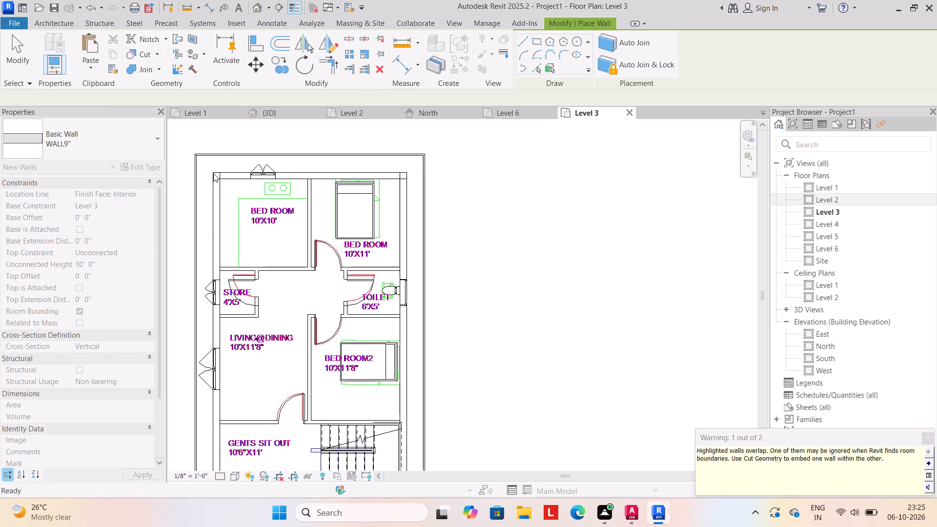
In the 3D view, delete the duplicate Level 3 WALL9" wall overlapping the original east wall.
{"action": "left_click", "coordinate": [284, 116]}
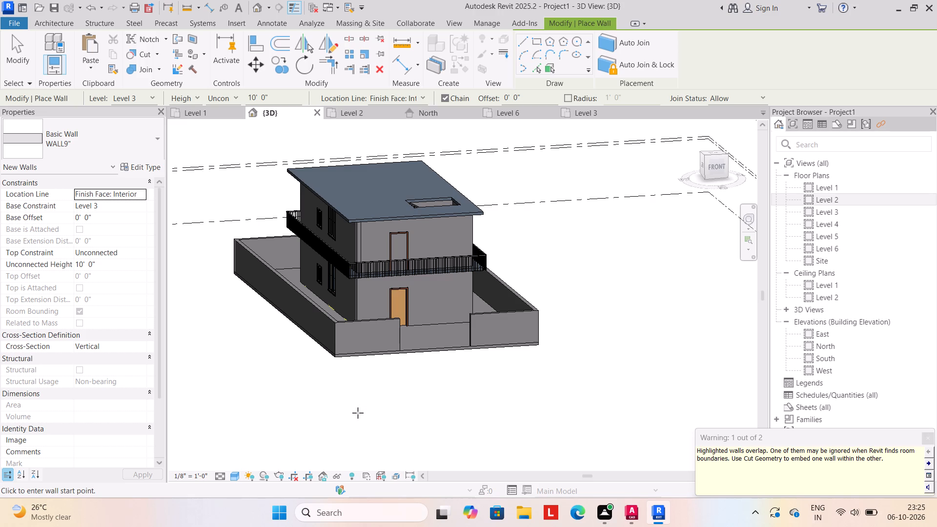
{"action": "middle_click_drag", "start_coordinate": [355, 413], "coordinate": [303, 415], "text": "shift"}
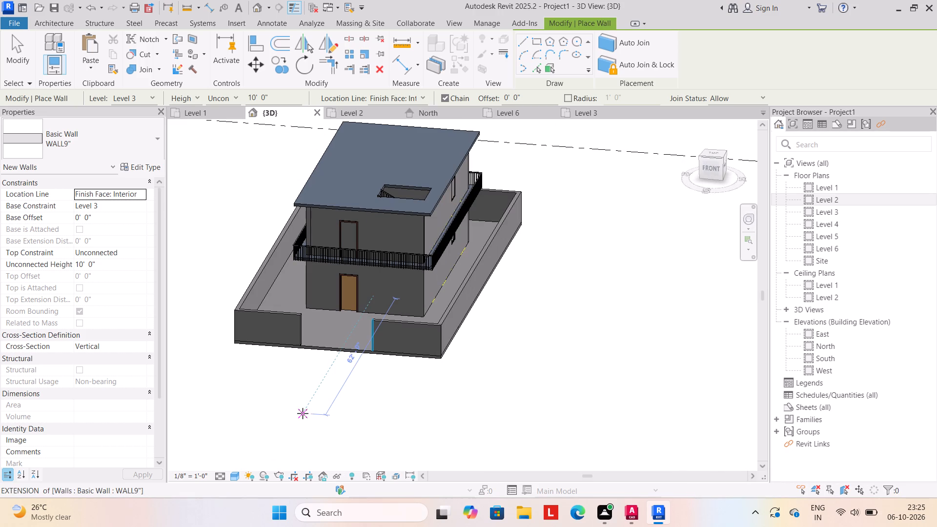
{"action": "key", "text": "Escape"}
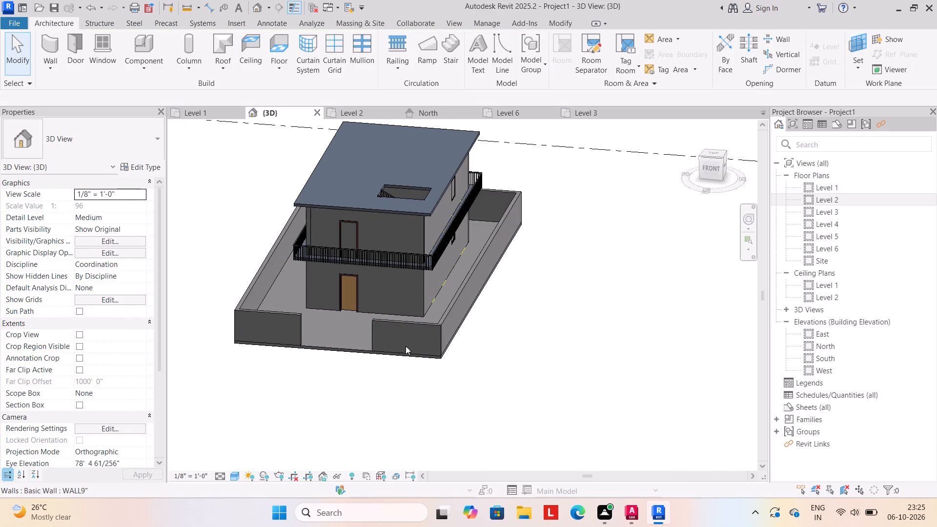
{"action": "middle_click_drag", "start_coordinate": [388, 370], "coordinate": [414, 307], "text": "shift"}
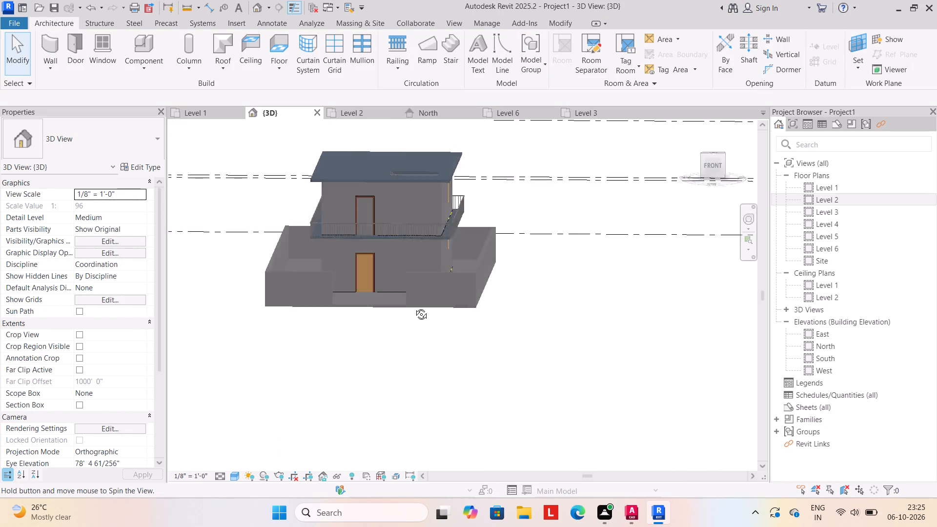
{"action": "middle_click_drag", "start_coordinate": [414, 307], "coordinate": [486, 363], "text": "shift"}
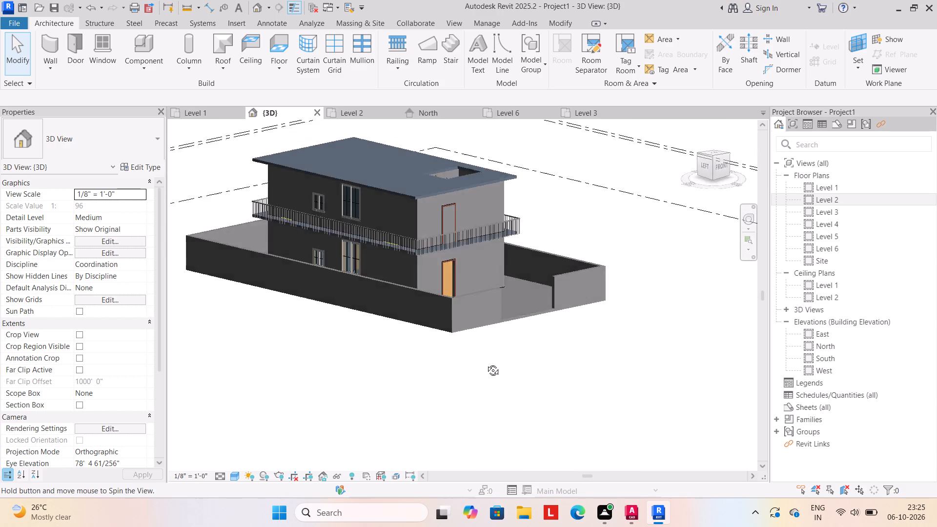
{"action": "middle_click_drag", "start_coordinate": [486, 363], "coordinate": [173, 424], "text": "shift"}
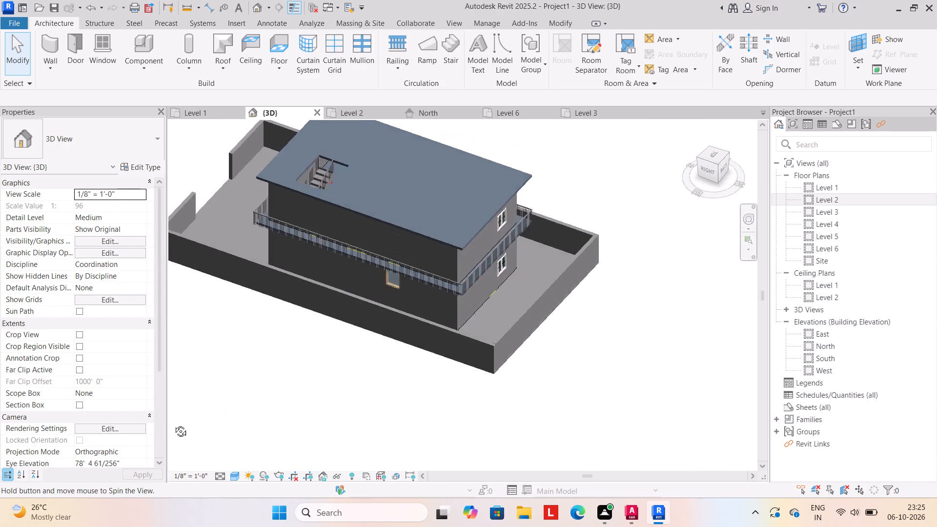
{"action": "middle_click_drag", "start_coordinate": [173, 424], "coordinate": [350, 353], "text": "shift"}
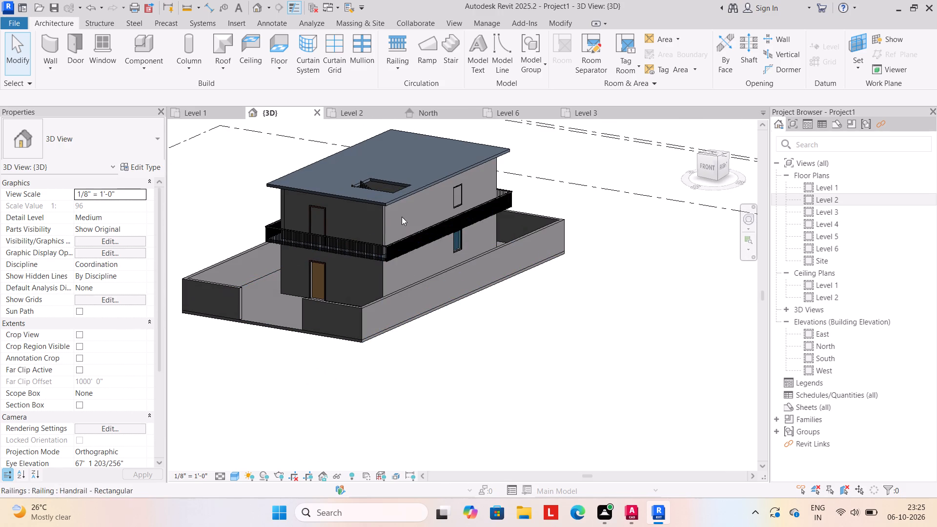
{"action": "left_click", "coordinate": [386, 218]}
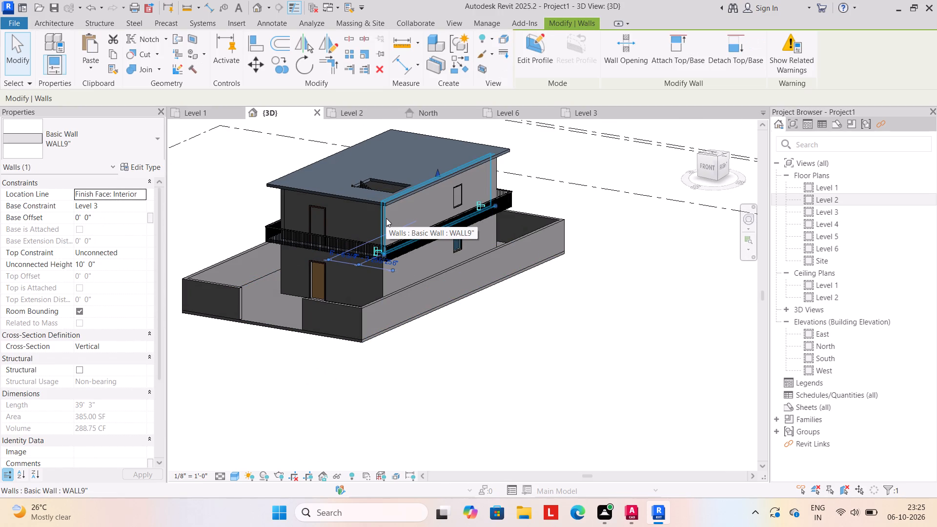
{"action": "key", "text": "Delete"}
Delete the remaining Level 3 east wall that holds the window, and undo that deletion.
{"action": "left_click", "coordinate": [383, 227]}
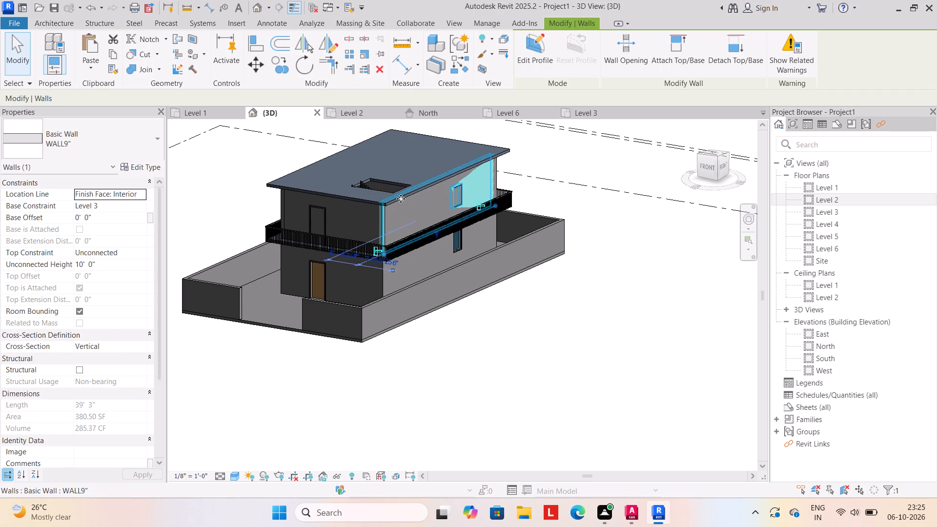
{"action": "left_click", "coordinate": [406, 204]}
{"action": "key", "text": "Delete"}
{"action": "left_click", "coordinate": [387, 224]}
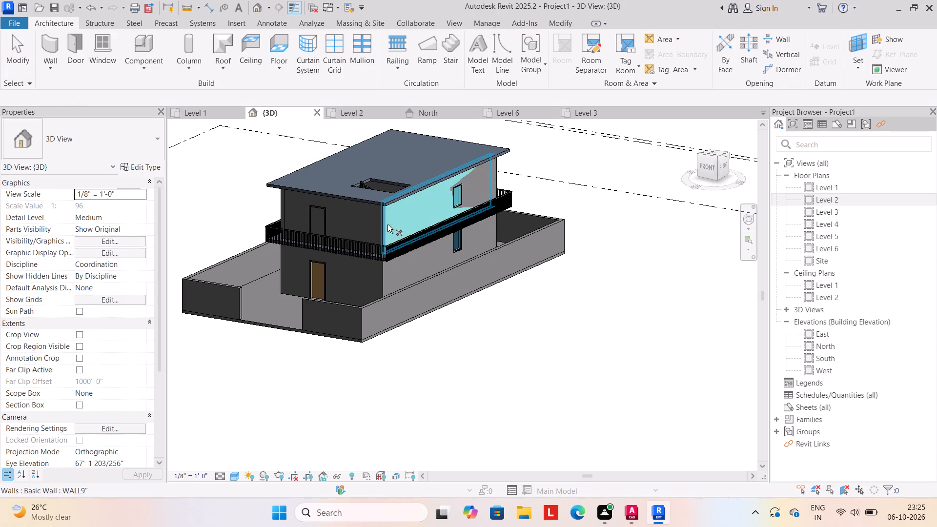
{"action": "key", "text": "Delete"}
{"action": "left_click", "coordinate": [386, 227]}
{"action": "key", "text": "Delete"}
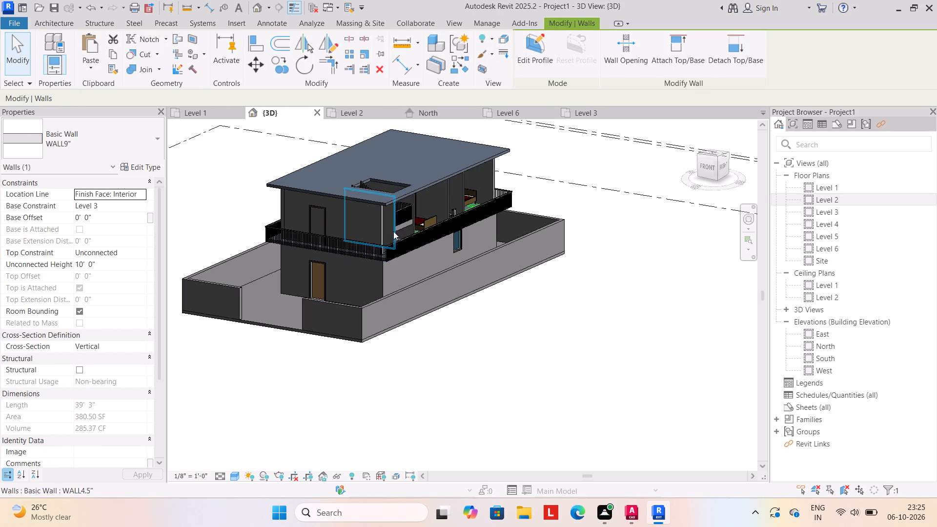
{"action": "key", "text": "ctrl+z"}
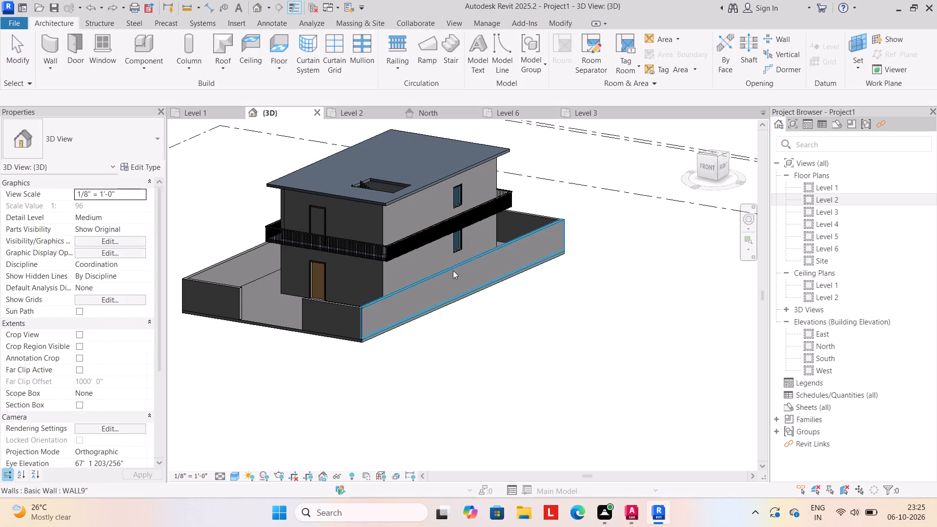
Delete the duplicate Level 3 WALL9" wall covering the door in the south front wall.
{"action": "scroll", "coordinate": [319, 223], "scroll_direction": "up", "scroll_amount": 4}
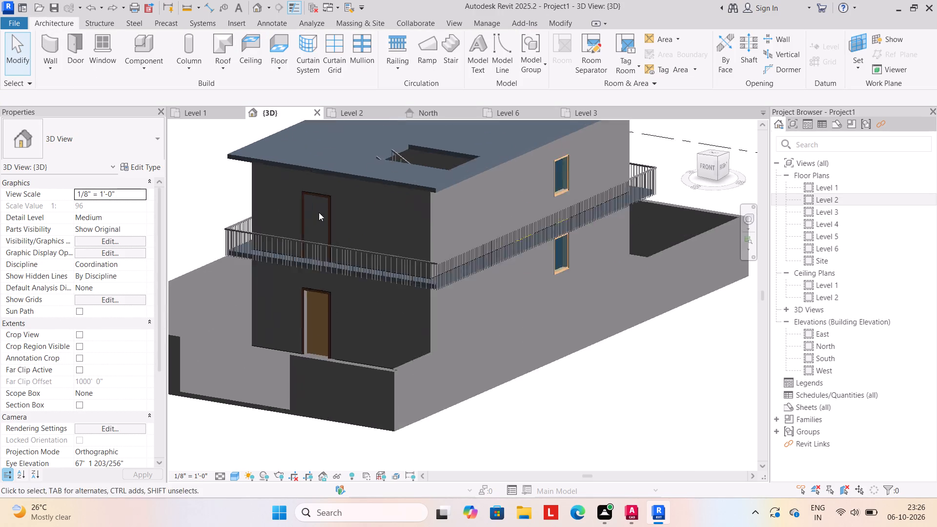
{"action": "left_click", "coordinate": [259, 207]}
{"action": "key", "text": "Delete"}
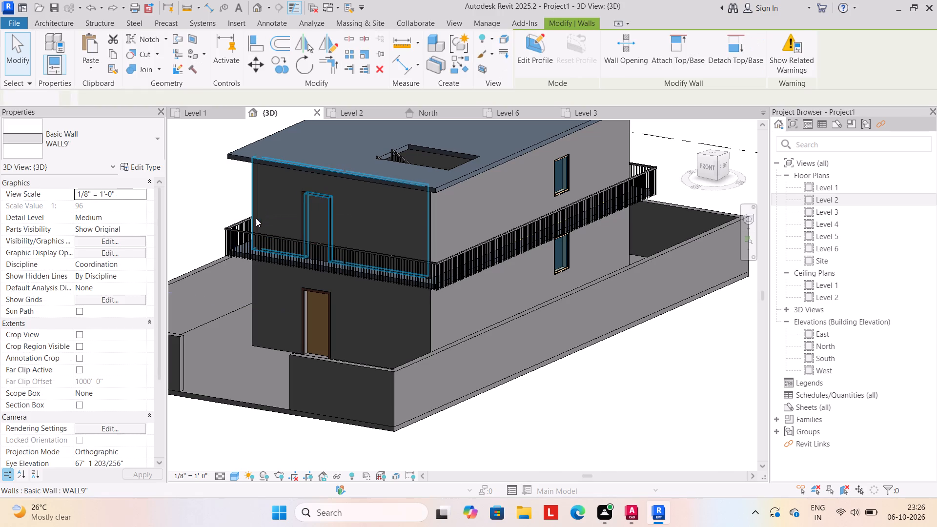
{"action": "left_click", "coordinate": [259, 208]}
{"action": "key", "text": "Delete"}
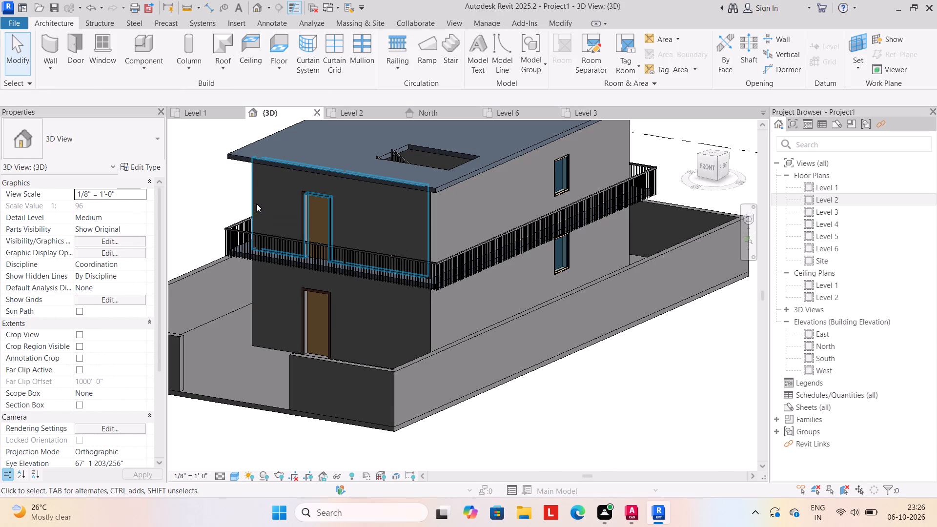
{"action": "left_click", "coordinate": [256, 203]}
{"action": "key", "text": "Escape"}
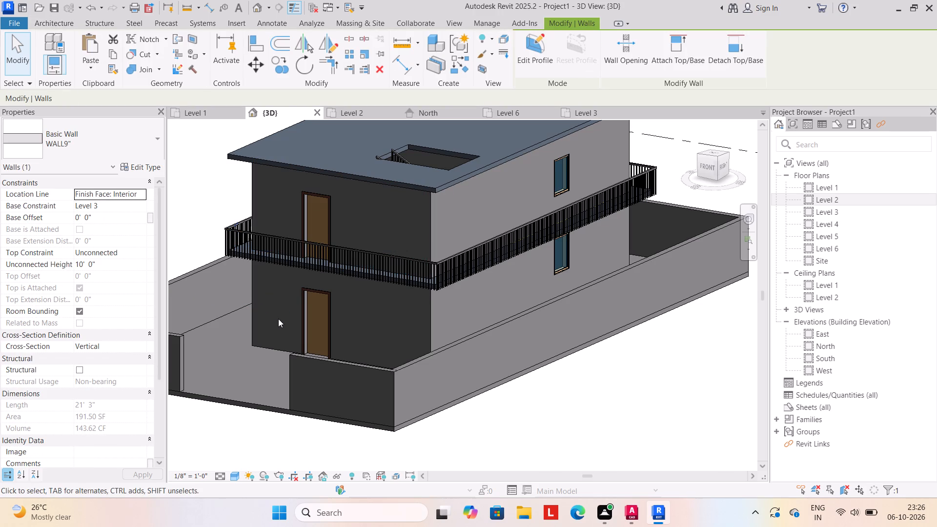
Delete the duplicate Level 3 WALL9" wall overlapping the west wall with the windows, after checking the Level 1 front and east walls.
{"action": "middle_click_drag", "start_coordinate": [256, 380], "coordinate": [292, 380], "text": "shift"}
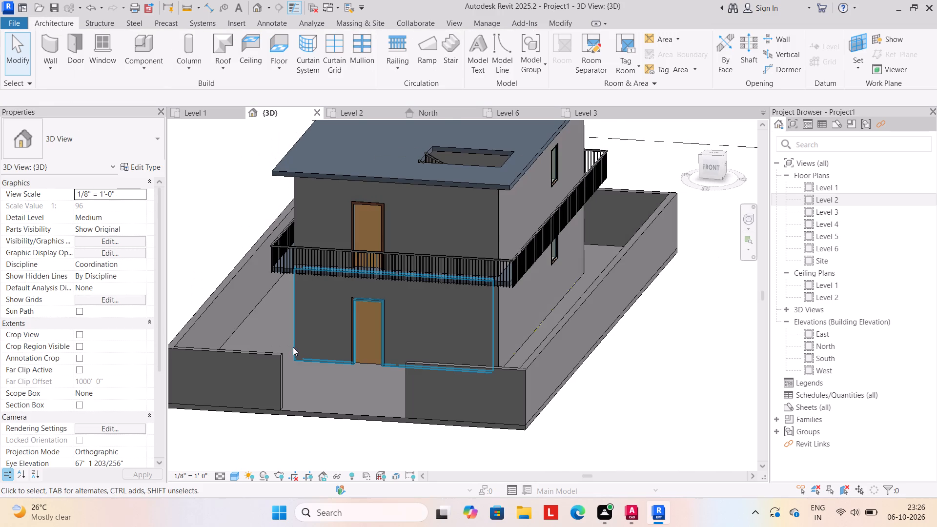
{"action": "left_click", "coordinate": [295, 345]}
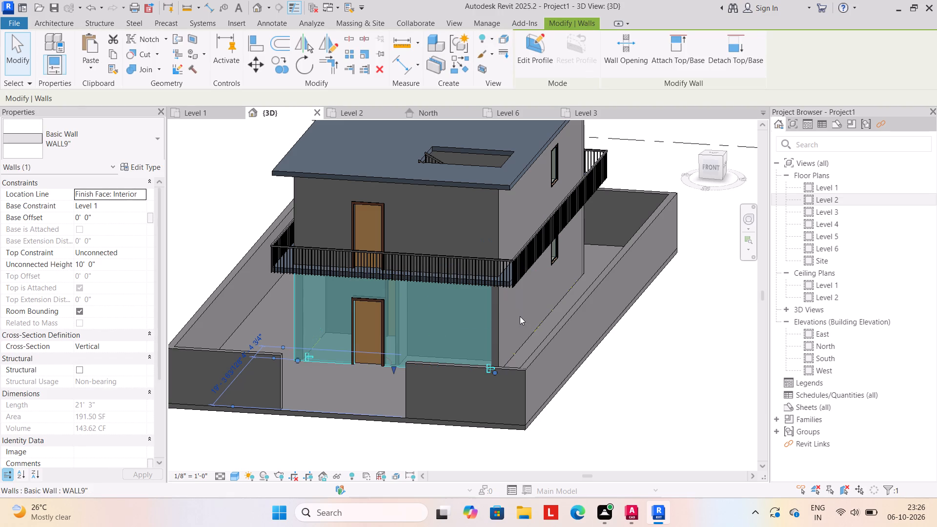
{"action": "key", "text": "Escape"}
{"action": "left_click", "coordinate": [500, 339]}
{"action": "key", "text": "Escape"}
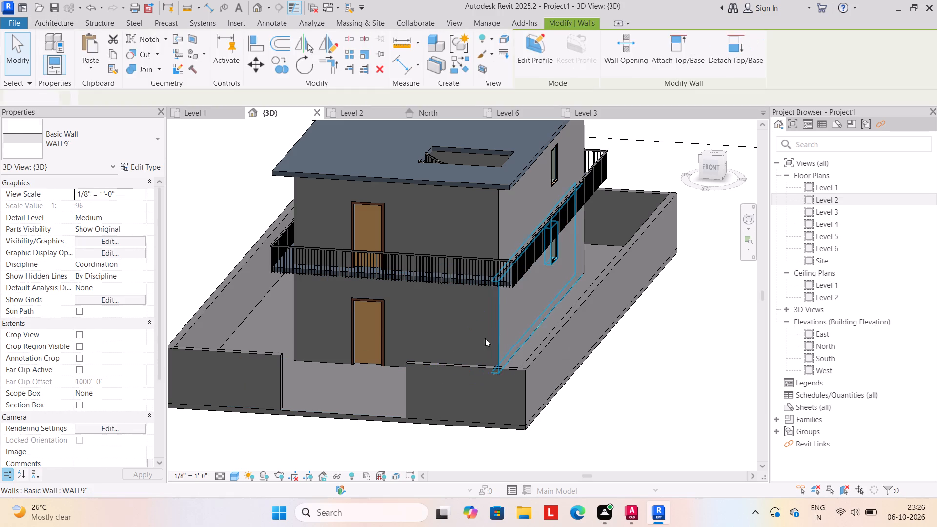
{"action": "middle_click_drag", "start_coordinate": [357, 377], "coordinate": [497, 374], "text": "shift"}
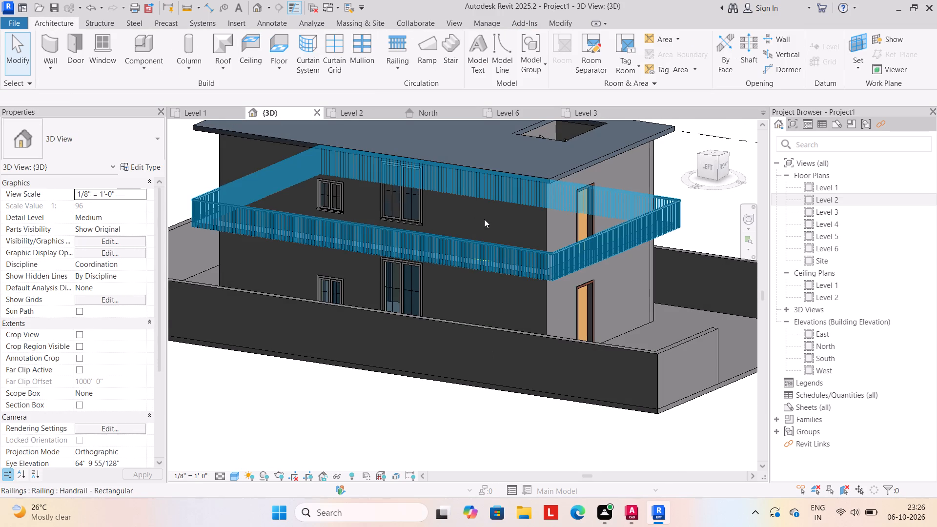
{"action": "left_click", "coordinate": [538, 202]}
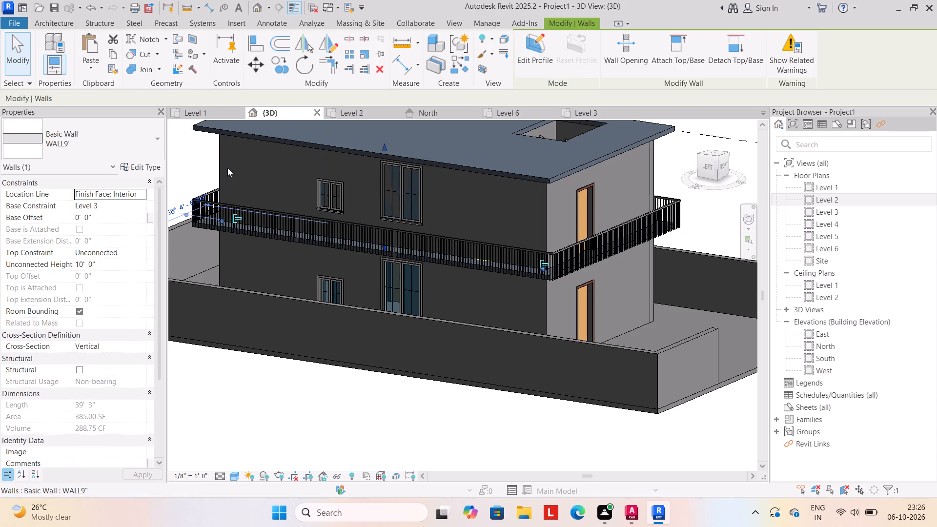
{"action": "left_click", "coordinate": [228, 167]}
{"action": "key", "text": "Delete"}
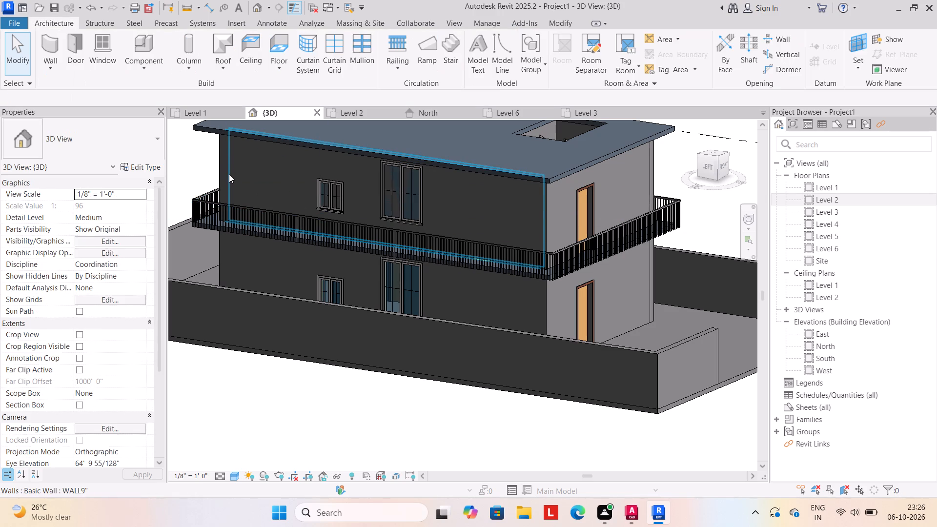
{"action": "left_click", "coordinate": [229, 174]}
{"action": "key", "text": "Delete"}
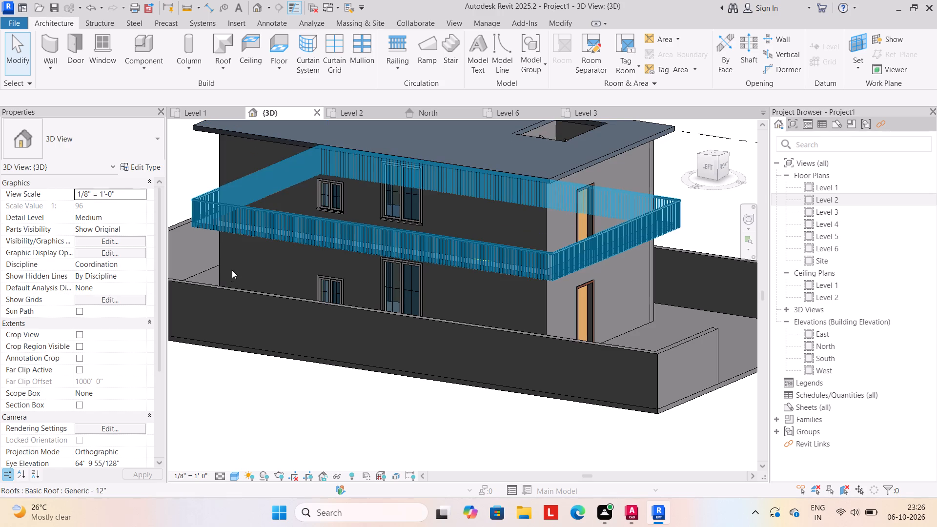
In the 3D view, delete the duplicate Level 3 WALL9" walls overlapping the north wall that holds the window.
{"action": "middle_click_drag", "start_coordinate": [222, 357], "coordinate": [266, 372], "text": "shift"}
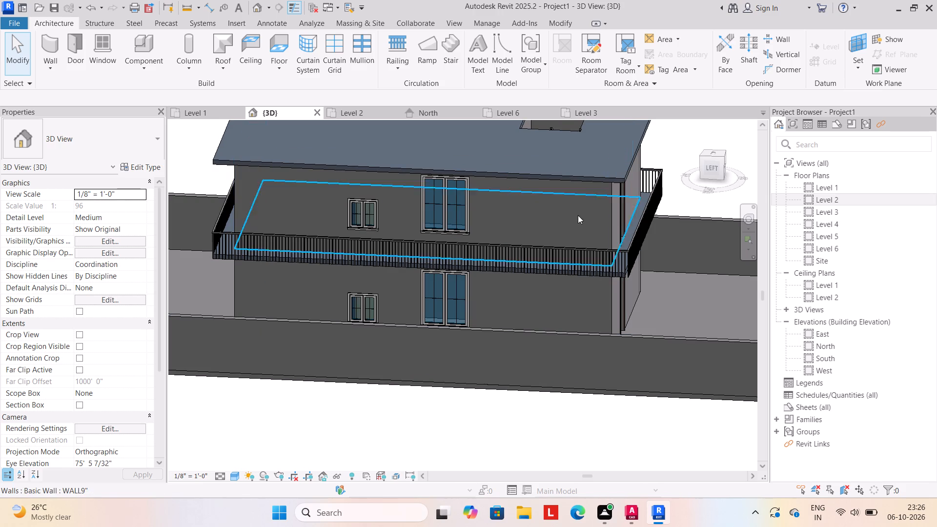
{"action": "left_click", "coordinate": [238, 201]}
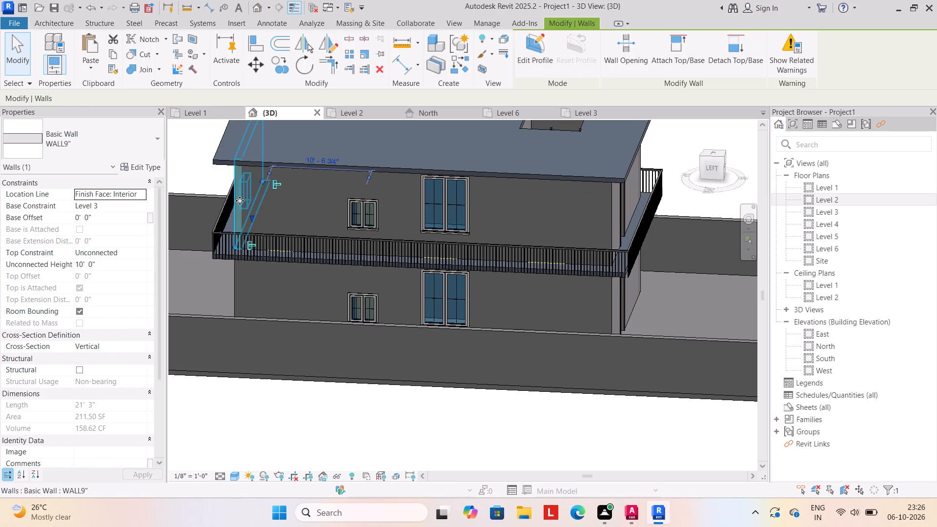
{"action": "key", "text": "Escape"}
{"action": "left_click", "coordinate": [285, 207]}
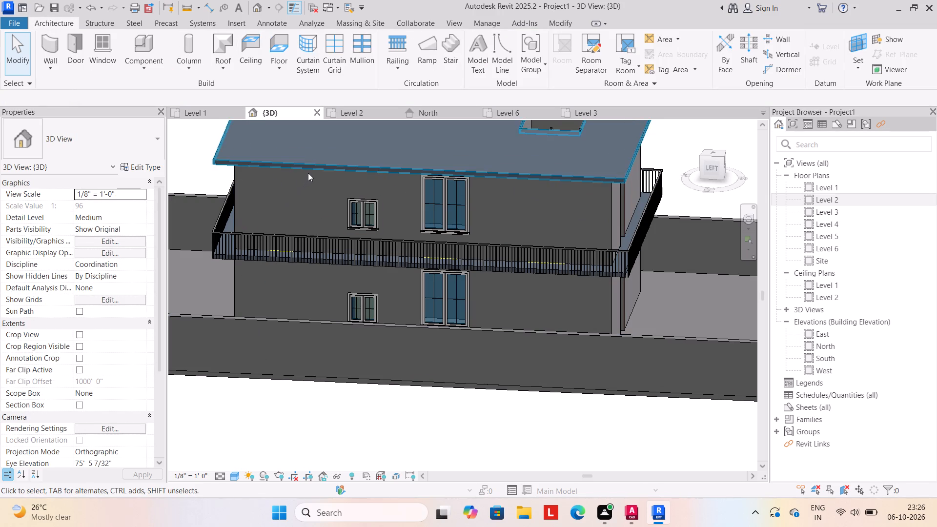
{"action": "left_click", "coordinate": [308, 173]}
{"action": "key", "text": "Escape"}
{"action": "middle_click_drag", "start_coordinate": [238, 287], "coordinate": [398, 303], "text": "shift"}
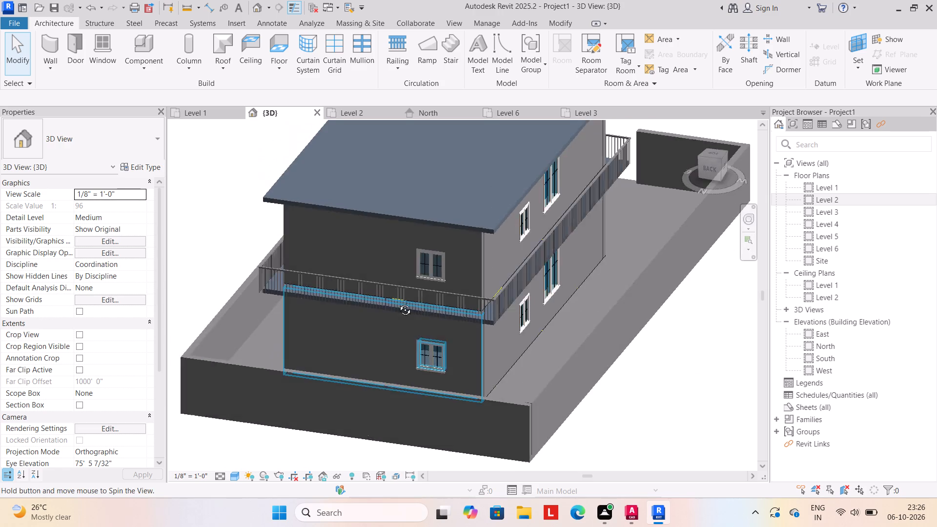
{"action": "middle_click_drag", "start_coordinate": [398, 303], "coordinate": [398, 303], "text": "shift"}
{"action": "left_click", "coordinate": [488, 259]}
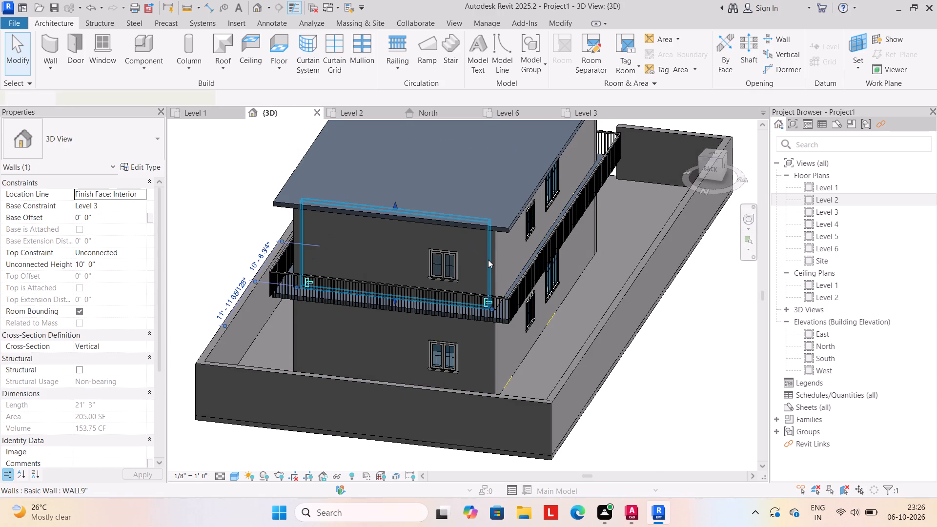
{"action": "key", "text": "Delete"}
{"action": "key", "text": "Delete"}
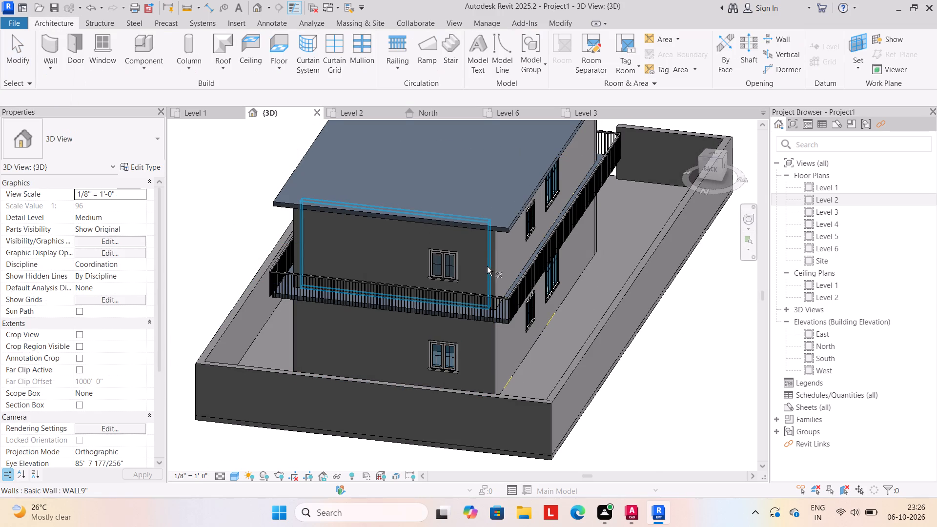
{"action": "key", "text": "Delete"}
{"action": "left_click", "coordinate": [488, 270]}
{"action": "key", "text": "Delete"}
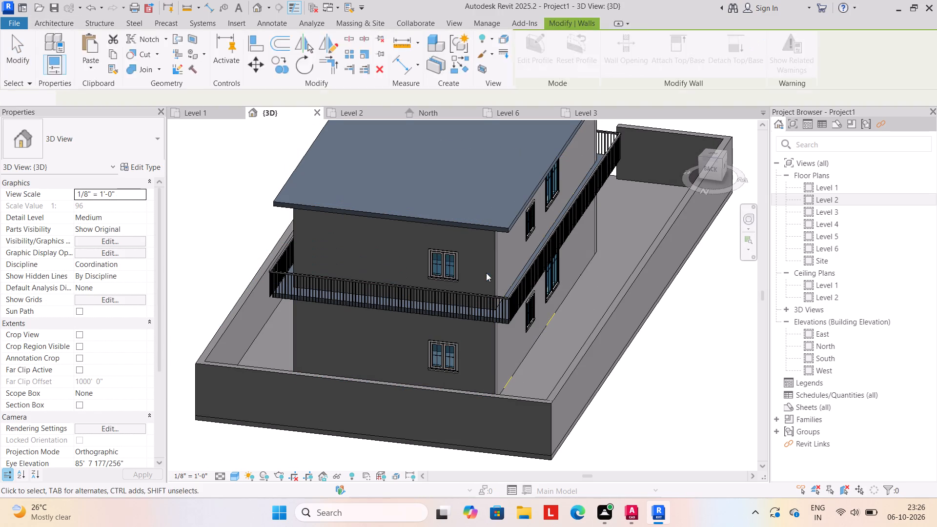
{"action": "key", "text": "Delete"}
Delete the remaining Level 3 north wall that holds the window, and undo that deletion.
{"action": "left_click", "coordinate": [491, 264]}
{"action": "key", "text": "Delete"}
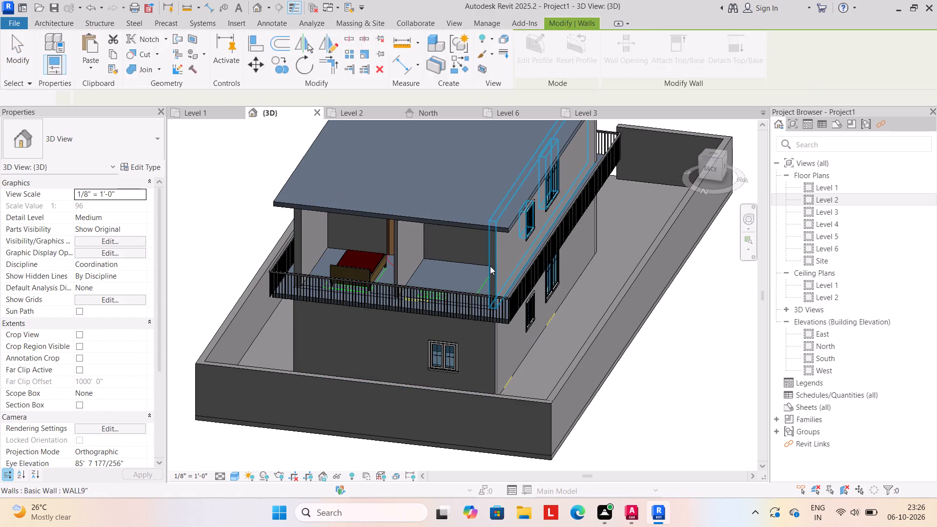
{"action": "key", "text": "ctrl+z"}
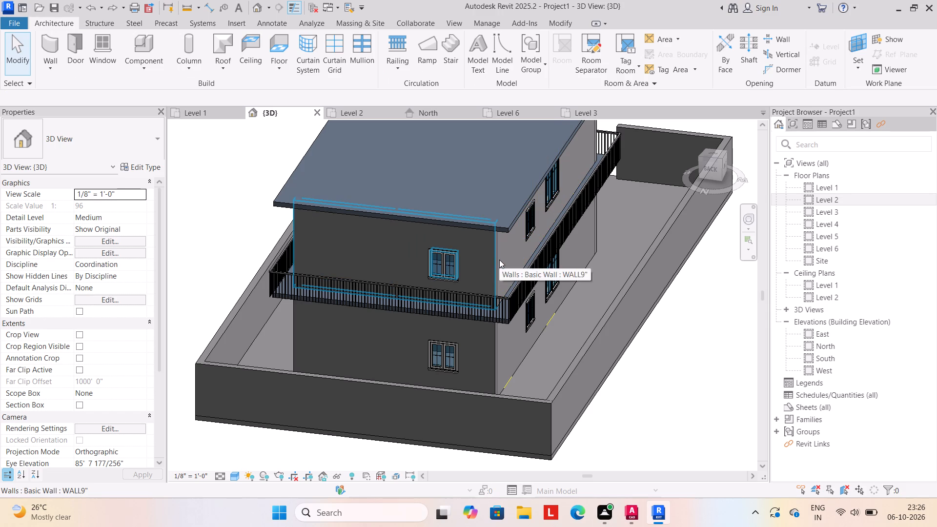
Check the Level 3 west wall and the Level 1 north and west walls for duplicates, and inspect the house from the west and front.
{"action": "left_click", "coordinate": [498, 262]}
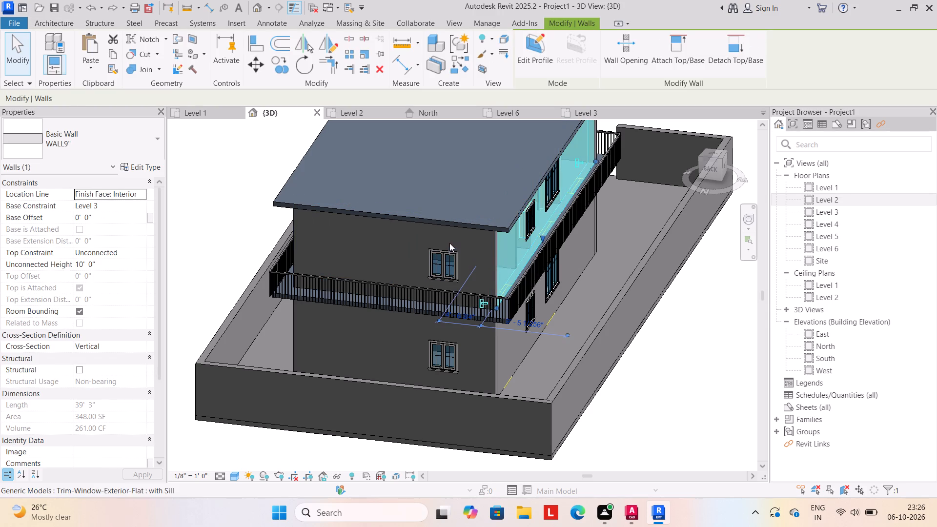
{"action": "key", "text": "Escape"}
{"action": "left_click", "coordinate": [292, 335]}
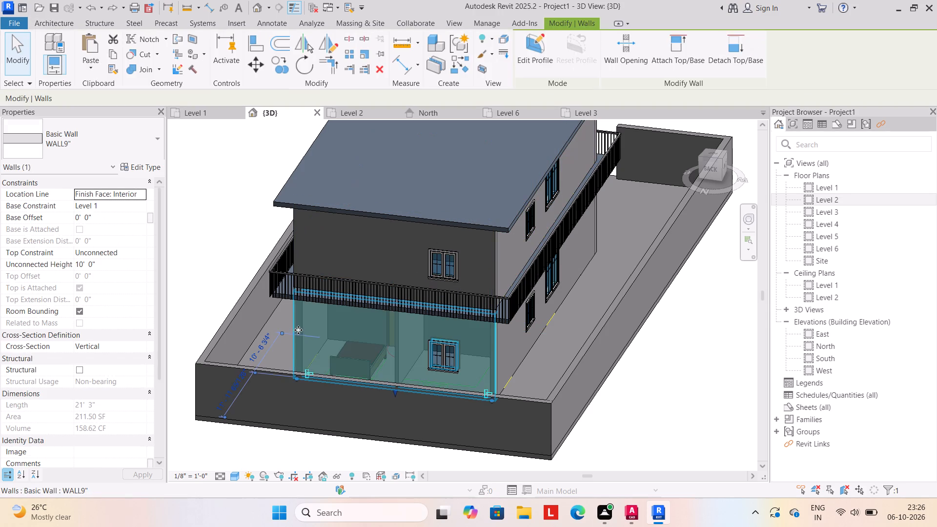
{"action": "key", "text": "Escape"}
{"action": "left_click", "coordinate": [497, 349]}
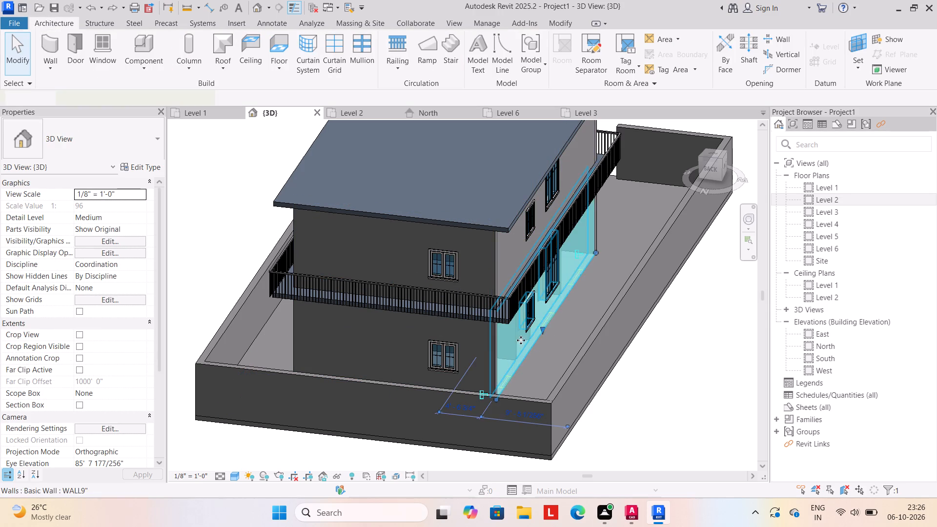
{"action": "key", "text": "Escape"}
{"action": "middle_click_drag", "start_coordinate": [498, 334], "coordinate": [295, 284], "text": "shift"}
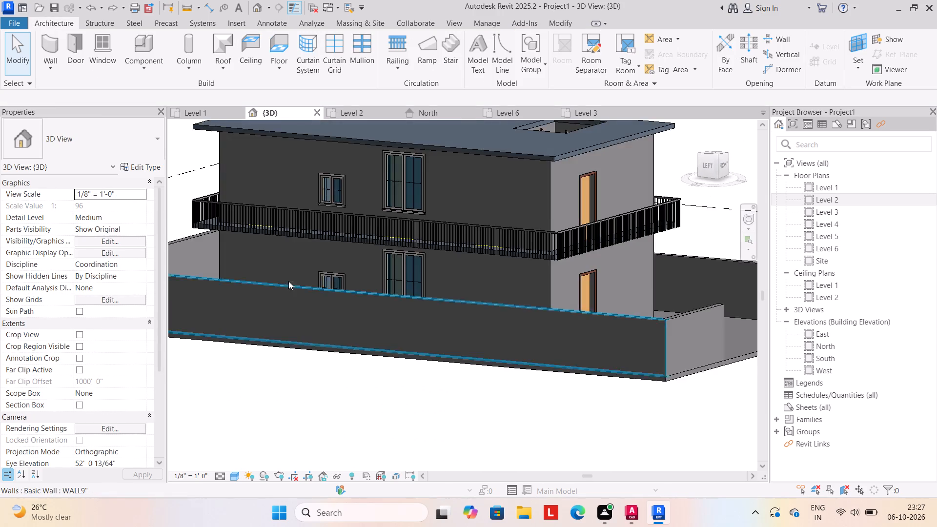
{"action": "scroll", "coordinate": [293, 274], "scroll_direction": "down", "scroll_amount": 2}
{"action": "middle_click_drag", "start_coordinate": [384, 339], "coordinate": [310, 326], "text": "shift"}
{"action": "scroll", "coordinate": [310, 308], "scroll_direction": "down", "scroll_amount": 1}
{"action": "middle_click_drag", "start_coordinate": [308, 312], "coordinate": [299, 331]}
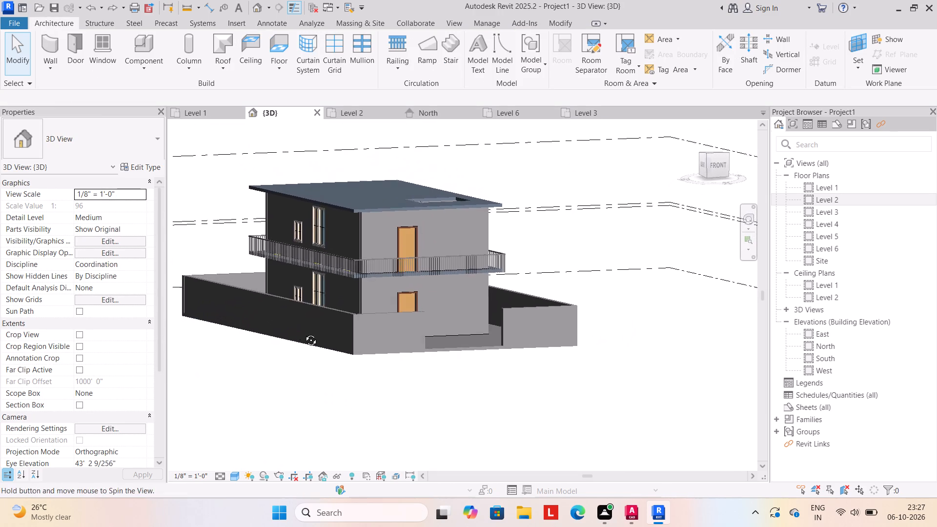
{"action": "middle_click_drag", "start_coordinate": [340, 358], "coordinate": [297, 367], "text": "shift"}
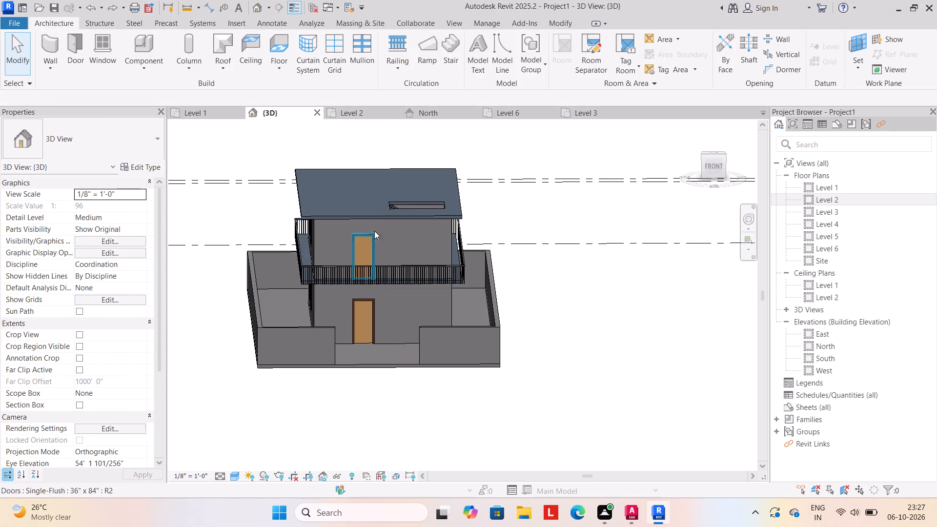
Look at the North elevation, and open the Level 3 floor plan with the whole plan in view.
{"action": "left_click", "coordinate": [433, 113]}
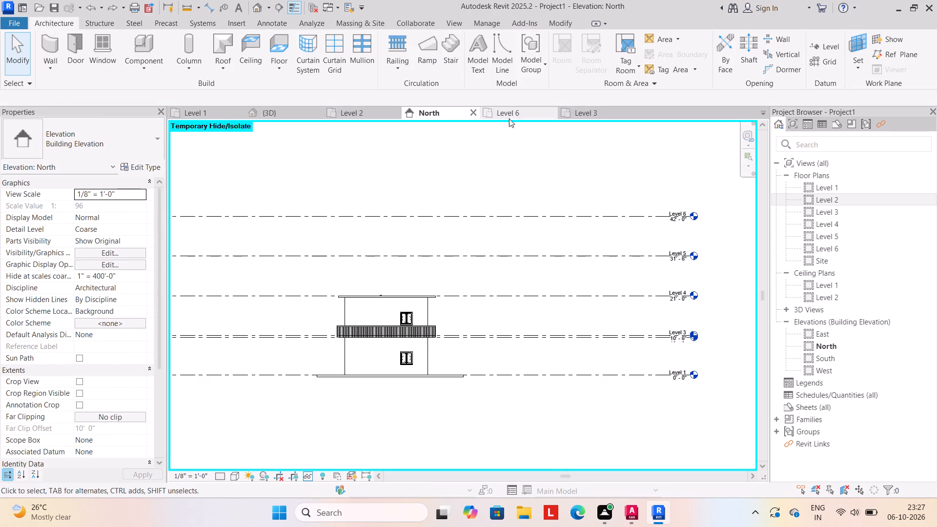
{"action": "left_click", "coordinate": [589, 113]}
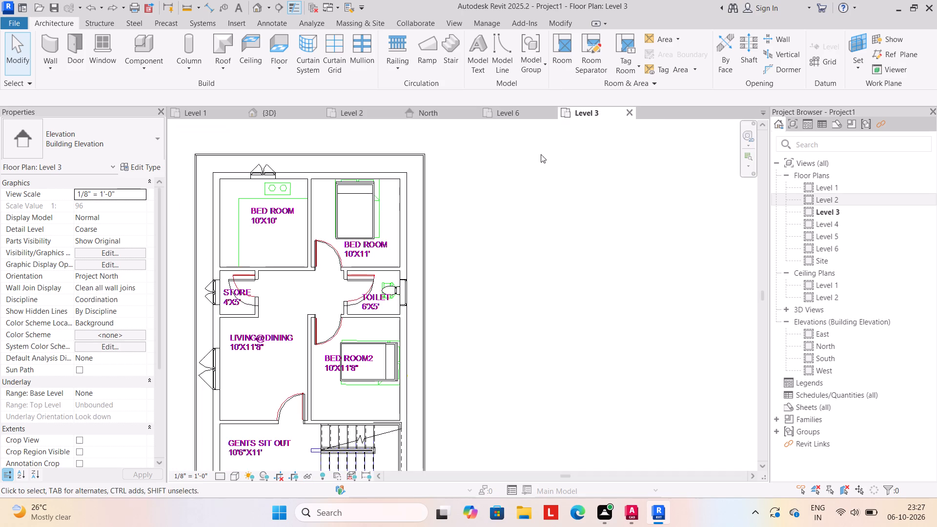
{"action": "scroll", "coordinate": [373, 216], "scroll_direction": "down", "scroll_amount": 2}
{"action": "middle_click_drag", "start_coordinate": [373, 216], "coordinate": [399, 192]}
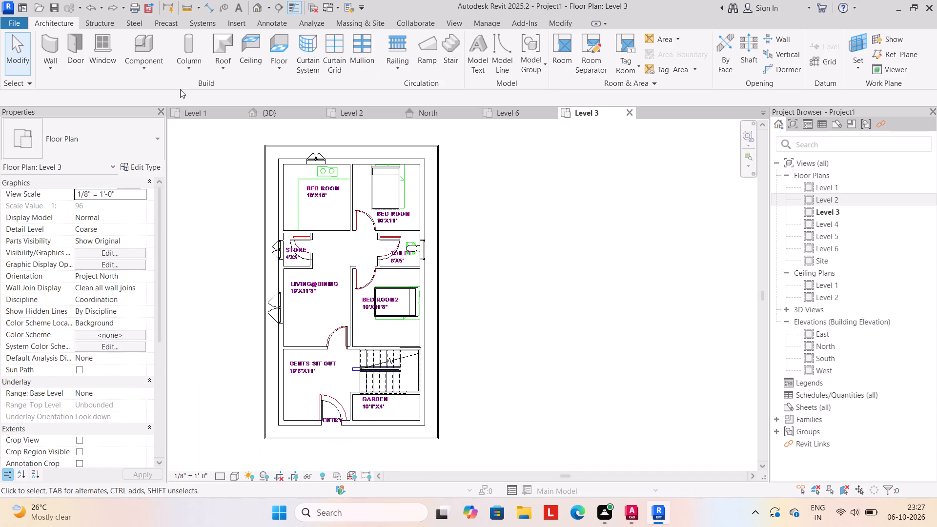
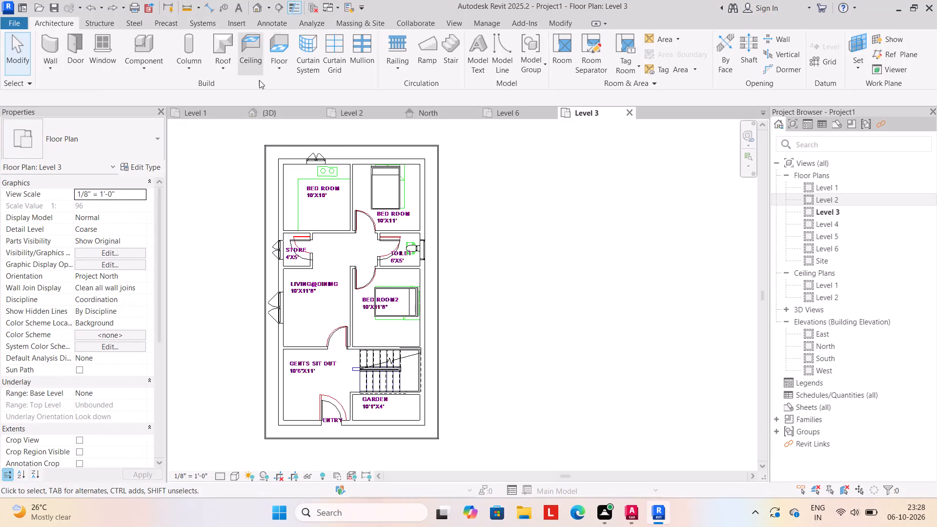
Draw a rectangle of WALL9" walls on the house's outer wall corners, base constraint Level 4, unconnected height 5'.
{"action": "scroll", "coordinate": [246, 190], "scroll_direction": "down", "scroll_amount": 2}
{"action": "middle_click_drag", "start_coordinate": [252, 193], "coordinate": [300, 196]}
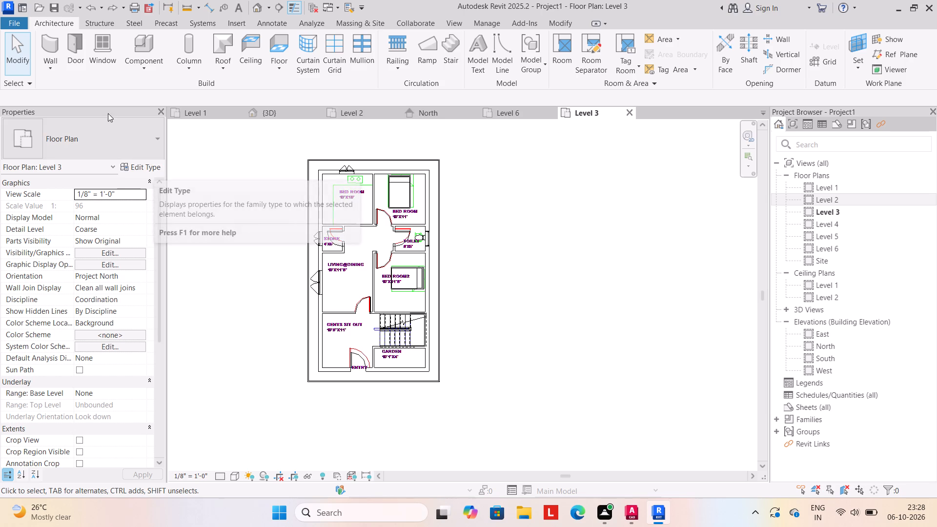
{"action": "left_click", "coordinate": [50, 66]}
{"action": "left_click", "coordinate": [71, 92]}
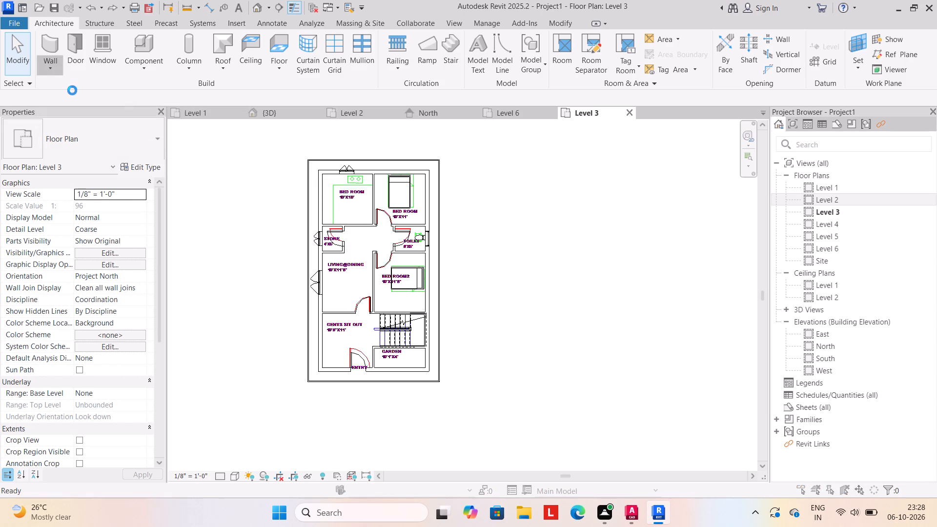
{"action": "left_click", "coordinate": [564, 155]}
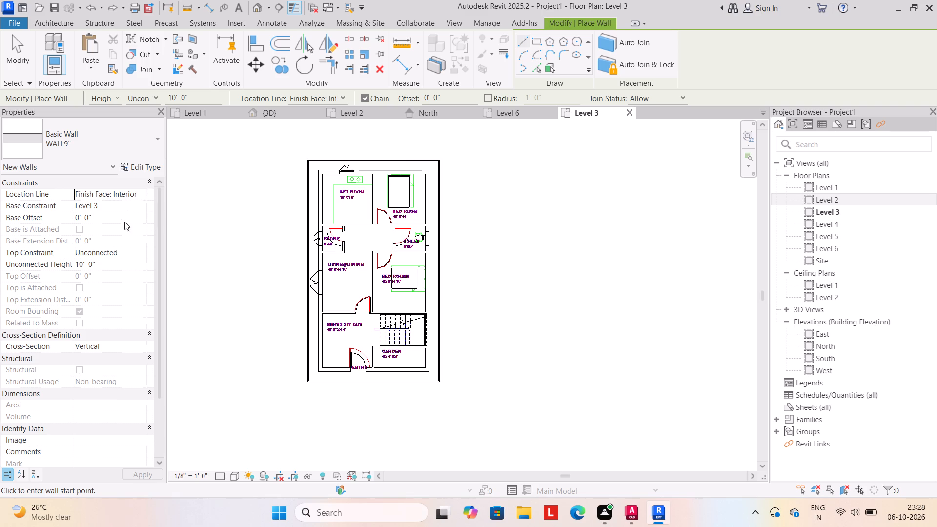
{"action": "left_click", "coordinate": [117, 263]}
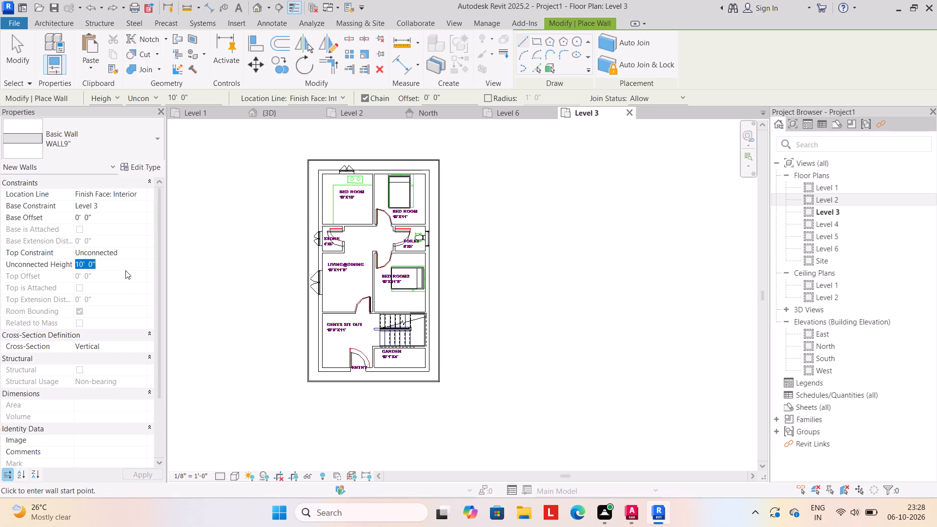
{"action": "type", "text": "5'"}
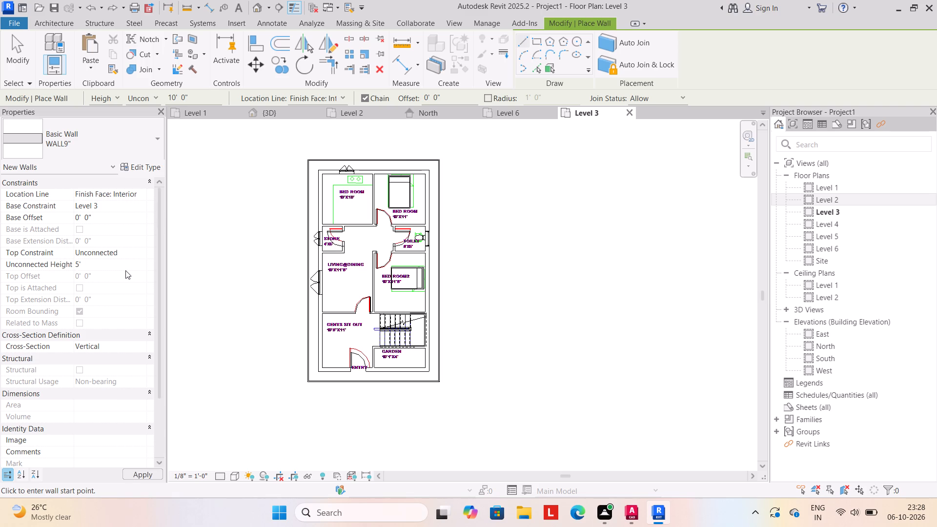
{"action": "key", "text": "Return"}
{"action": "left_click", "coordinate": [535, 41]}
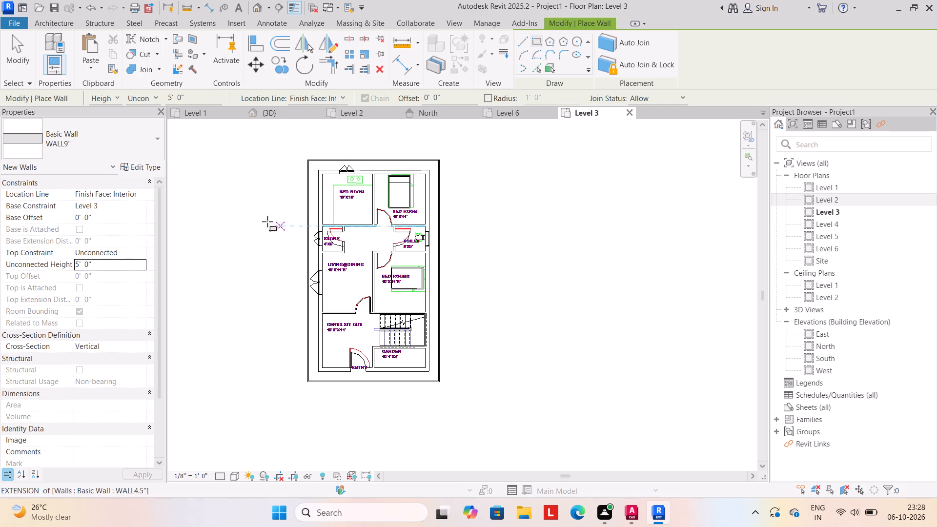
{"action": "left_click", "coordinate": [146, 203]}
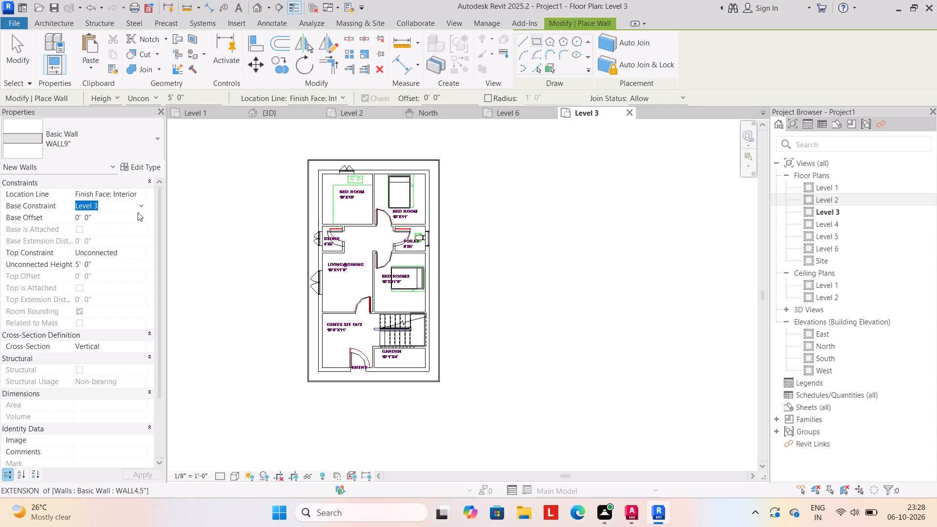
{"action": "left_click", "coordinate": [140, 205]}
{"action": "left_click", "coordinate": [118, 247]}
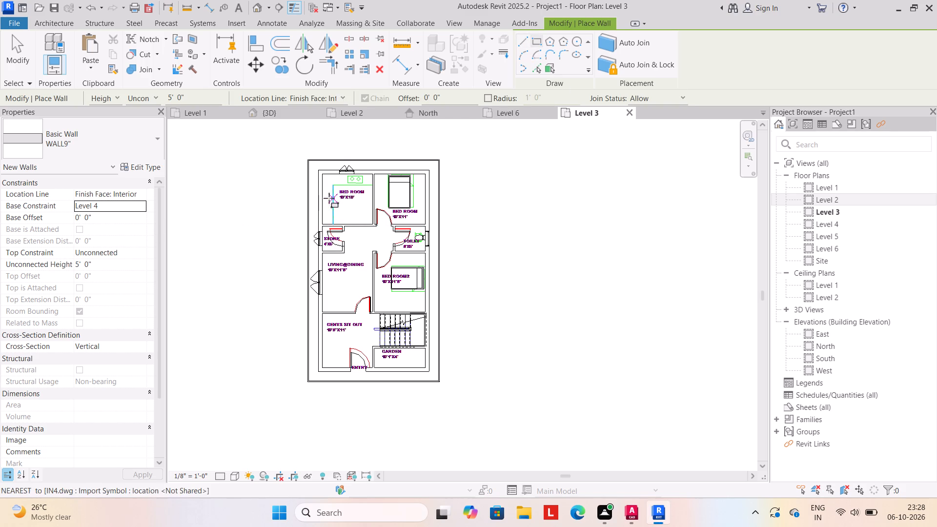
{"action": "left_click", "coordinate": [318, 170]}
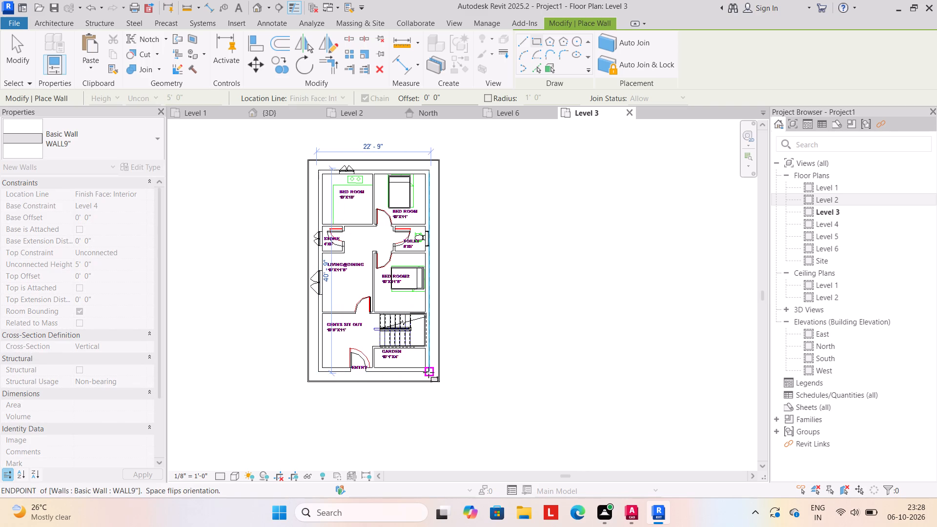
{"action": "left_click", "coordinate": [428, 371]}
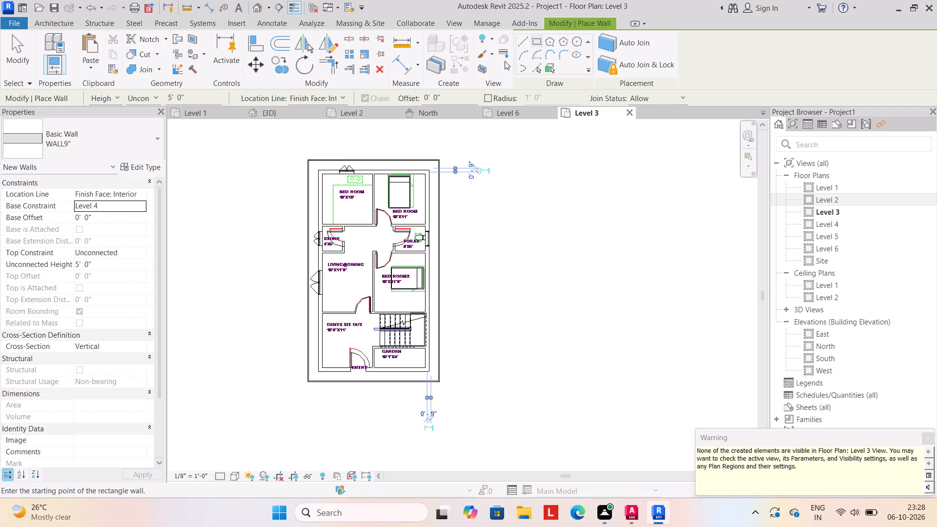
Look at the new Level 4 parapet walls in the 3D view.
{"action": "left_click", "coordinate": [41, 21]}
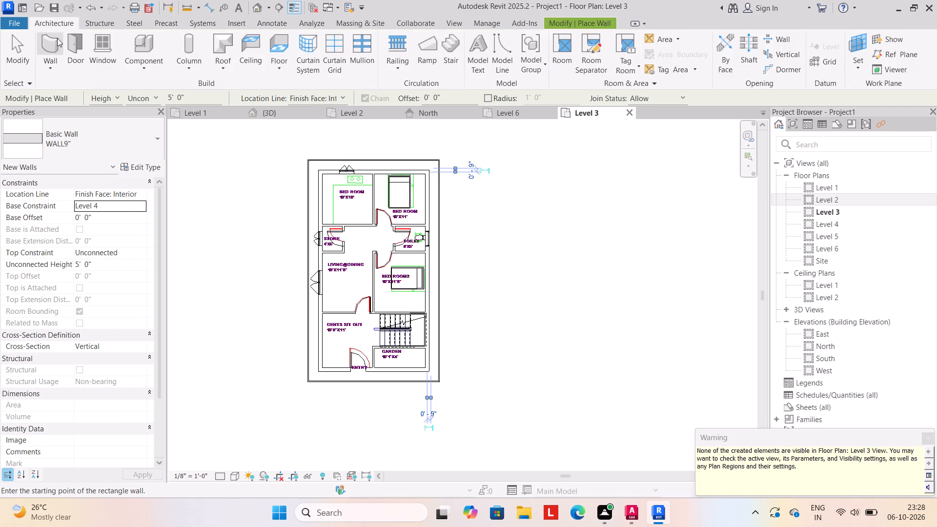
{"action": "left_click", "coordinate": [276, 115]}
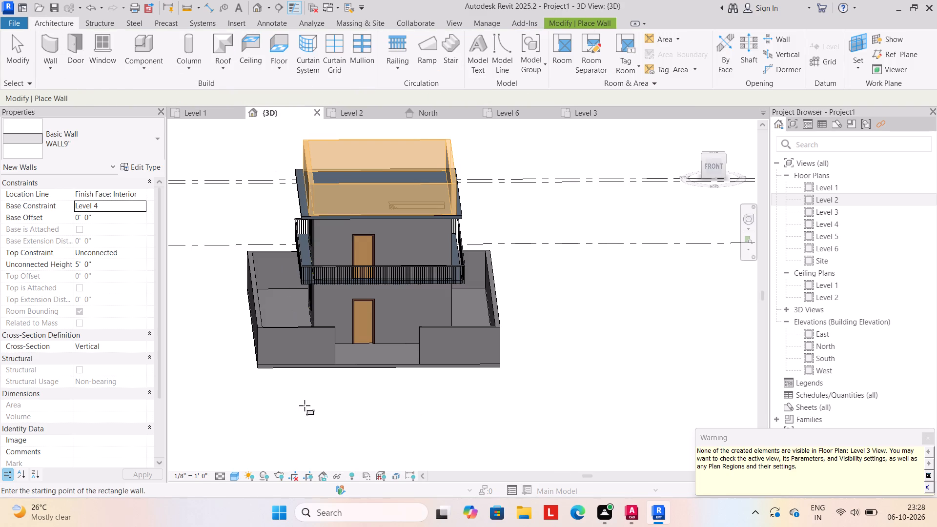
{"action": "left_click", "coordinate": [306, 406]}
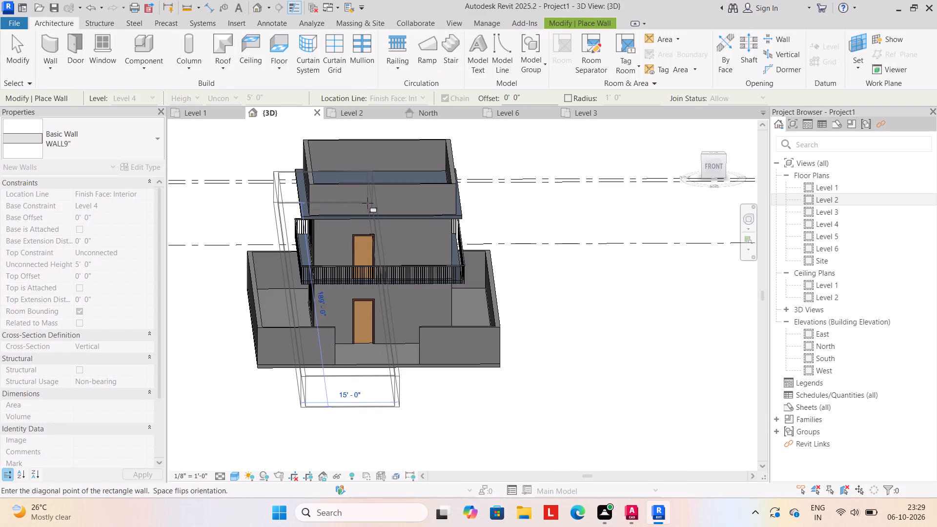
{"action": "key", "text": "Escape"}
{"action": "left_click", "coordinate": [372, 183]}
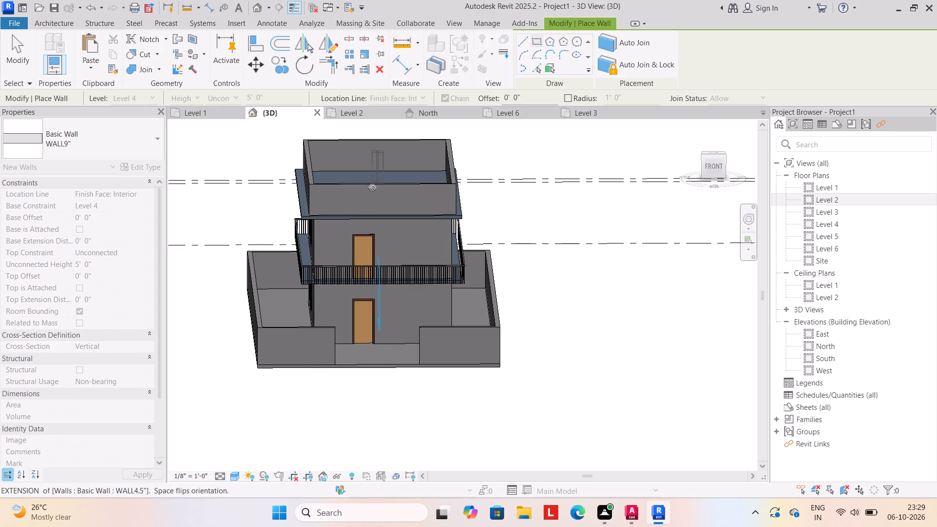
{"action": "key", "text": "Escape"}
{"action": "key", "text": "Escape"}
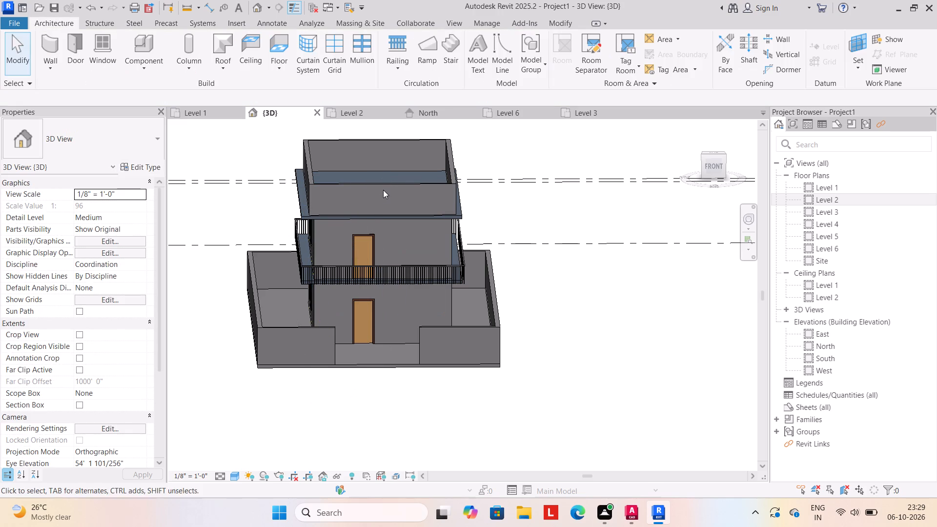
Nudge the front Level 4 parapet wall outward by about 1' toward the roof slab edge.
{"action": "left_click", "coordinate": [384, 186]}
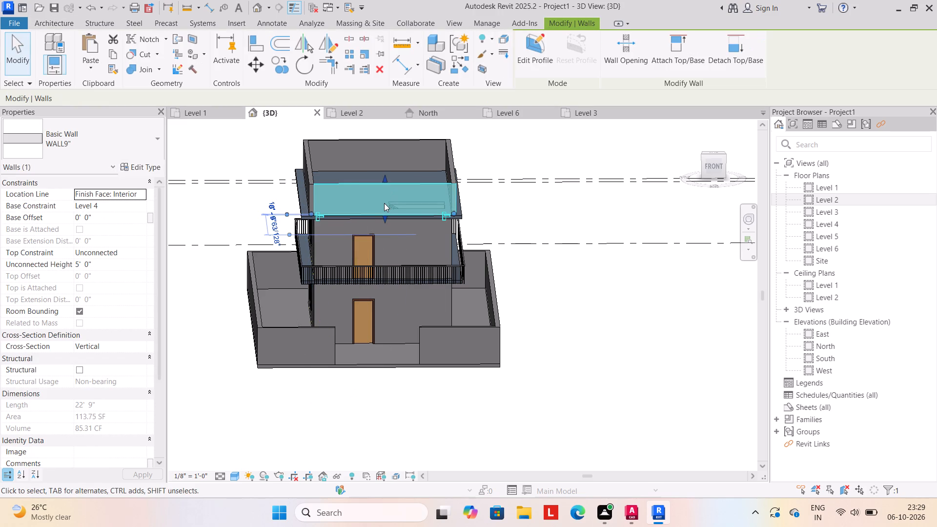
{"action": "key", "text": "Down"}
{"action": "key", "text": "Down"}
{"action": "key", "text": "Escape"}
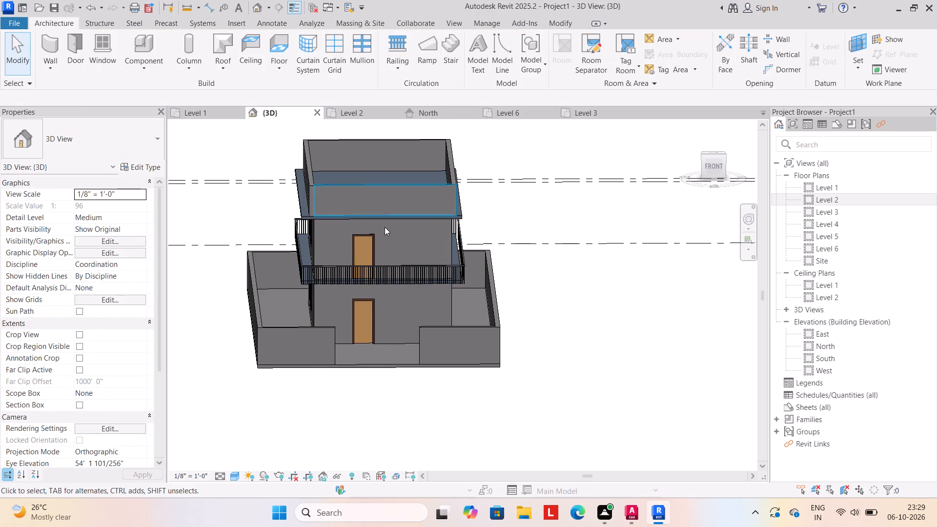
Nudge the east-side Level 4 parapet wall outward by about 1' toward the roof slab edge.
{"action": "middle_click_drag", "start_coordinate": [438, 335], "coordinate": [280, 444], "text": "shift"}
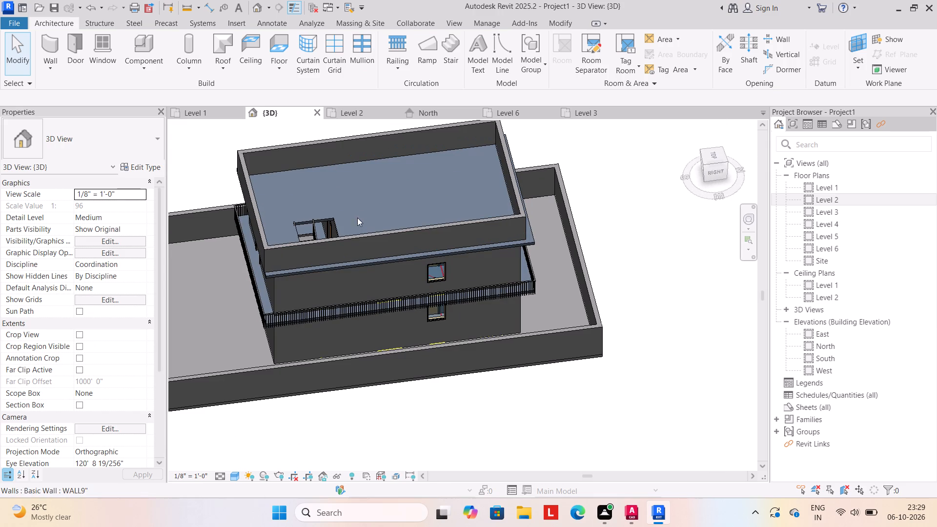
{"action": "left_click", "coordinate": [358, 233]}
{"action": "key", "text": "Down"}
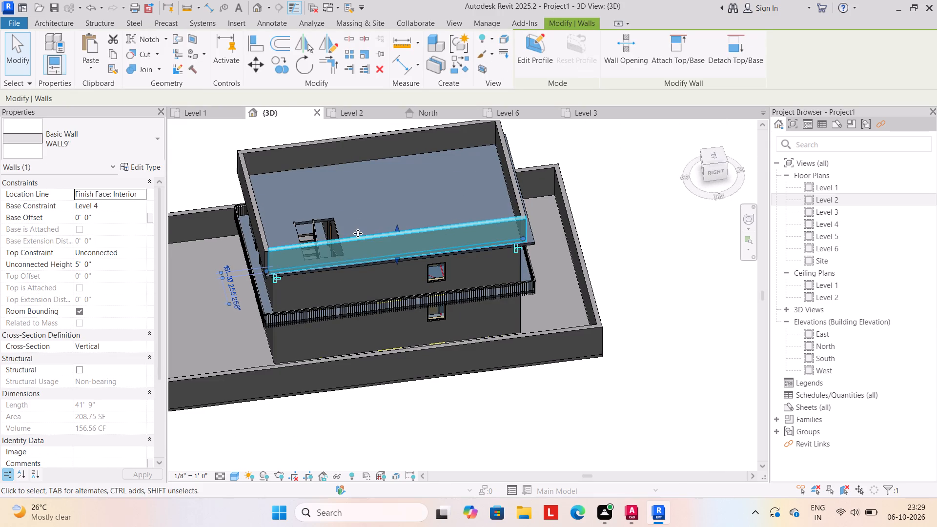
{"action": "key", "text": "Down"}
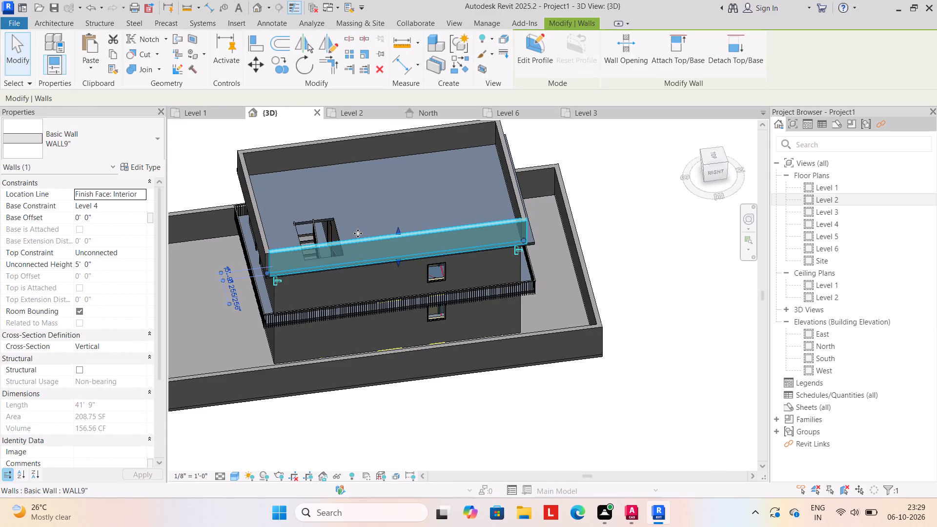
{"action": "key", "text": "Escape"}
Nudge the back Level 4 parapet wall outward by about 2' toward the roof slab edge.
{"action": "middle_click_drag", "start_coordinate": [377, 455], "coordinate": [198, 445], "text": "shift"}
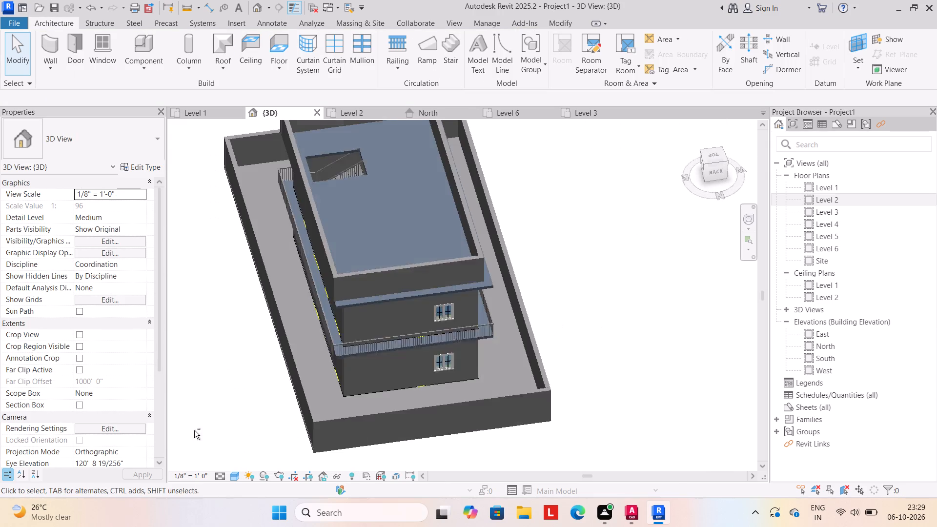
{"action": "left_click", "coordinate": [393, 265]}
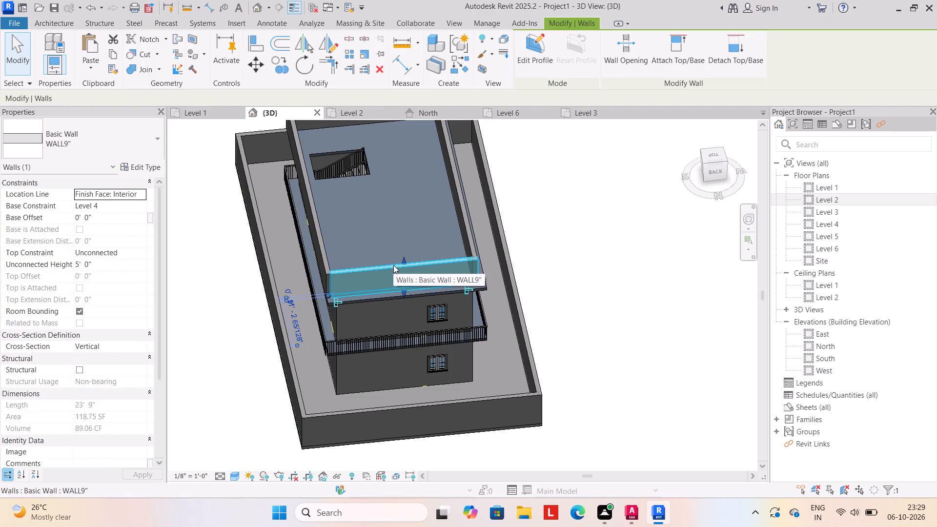
{"action": "key", "text": "Down"}
{"action": "key", "text": "Down"}
{"action": "key", "text": "Down"}
{"action": "key", "text": "Down"}
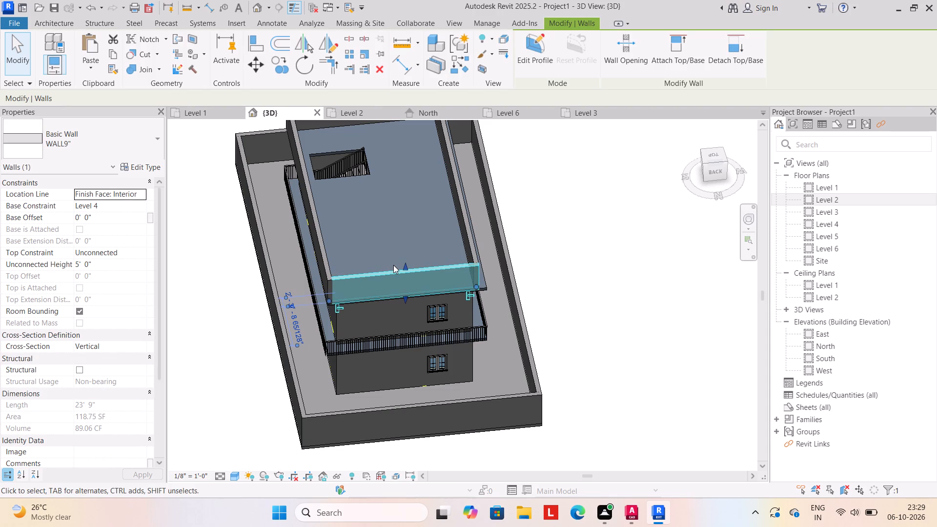
{"action": "key", "text": "Escape"}
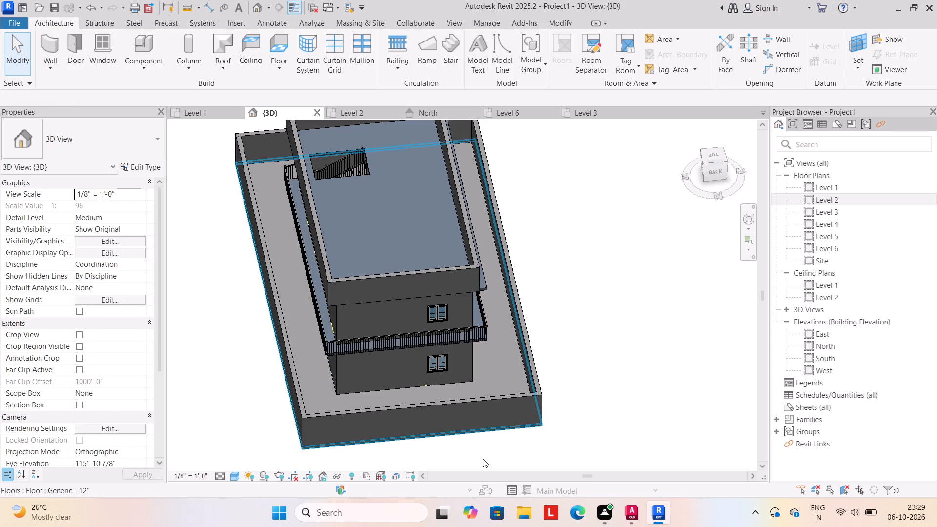
Nudge the west-side Level 4 parapet wall outward by about 1' 6" toward the roof slab edge.
{"action": "middle_click_drag", "start_coordinate": [461, 461], "coordinate": [337, 450], "text": "shift"}
{"action": "left_click", "coordinate": [353, 248]}
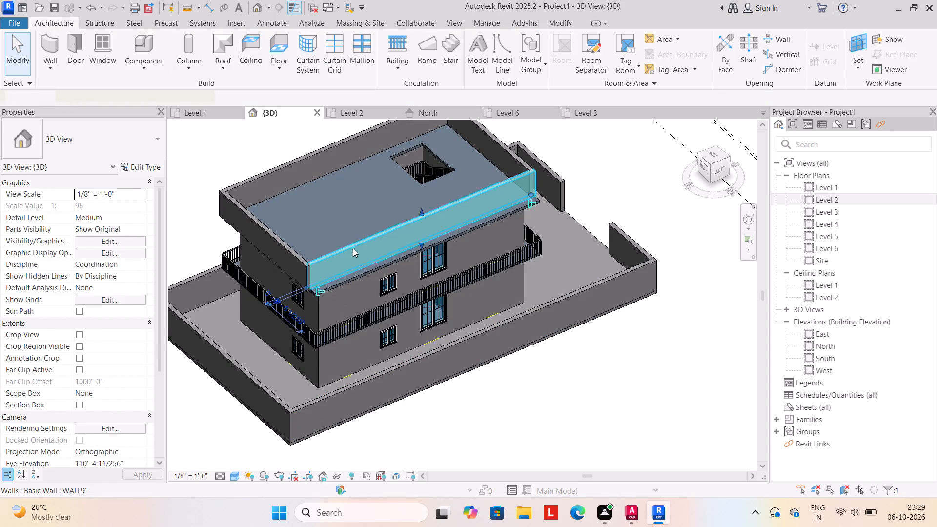
{"action": "key", "text": "Down"}
{"action": "key", "text": "Down"}
{"action": "key", "text": "Down"}
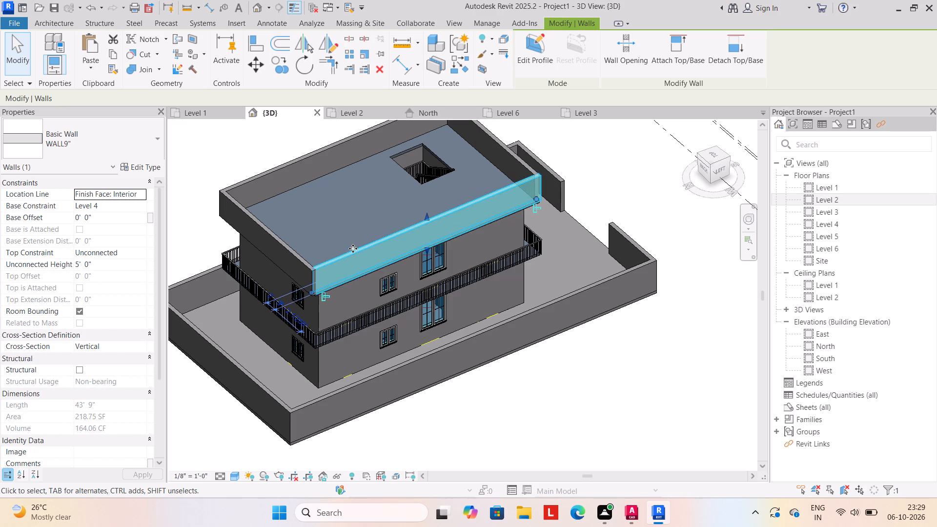
{"action": "key", "text": "Down"}
{"action": "key", "text": "Up"}
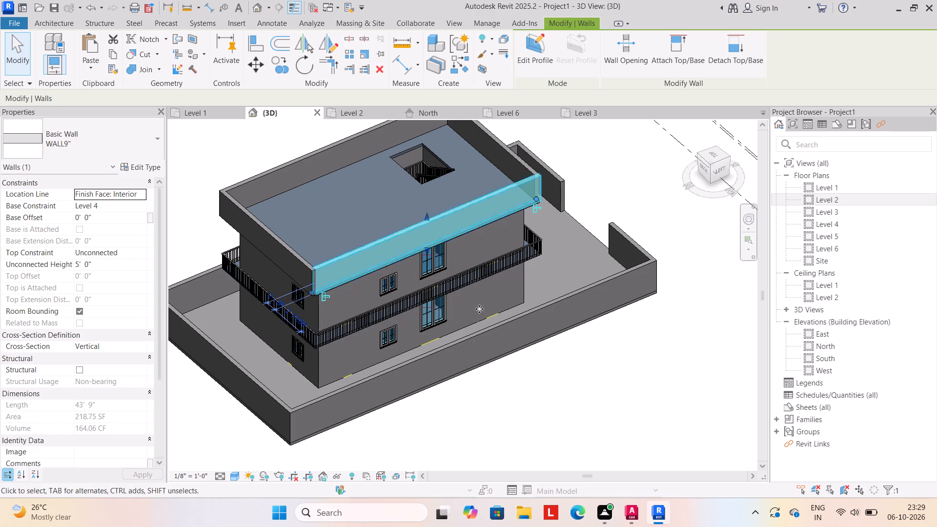
{"action": "left_click", "coordinate": [553, 421]}
Select all four Level 4 parapet walls around the roof slab and set their unconnected height to 4'.
{"action": "middle_click_drag", "start_coordinate": [560, 445], "coordinate": [355, 444], "text": "shift"}
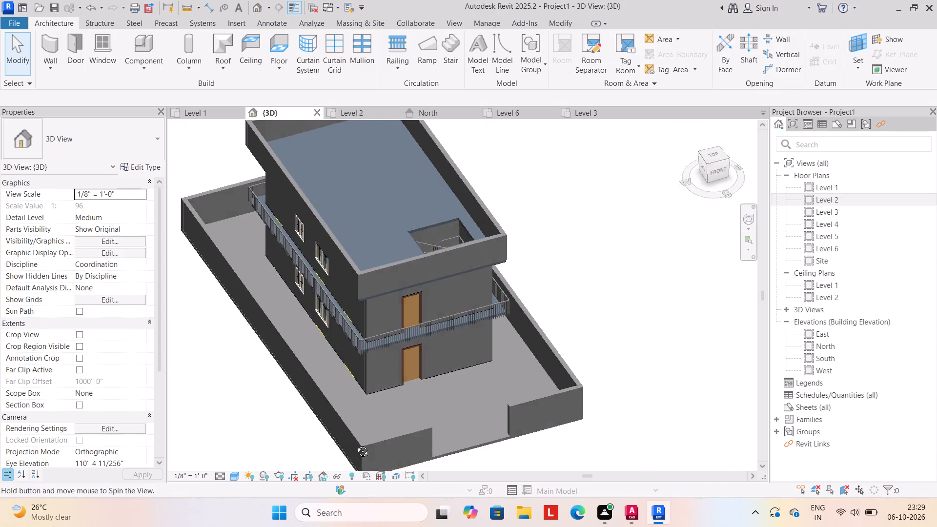
{"action": "middle_click_drag", "start_coordinate": [355, 444], "coordinate": [302, 385], "text": "shift"}
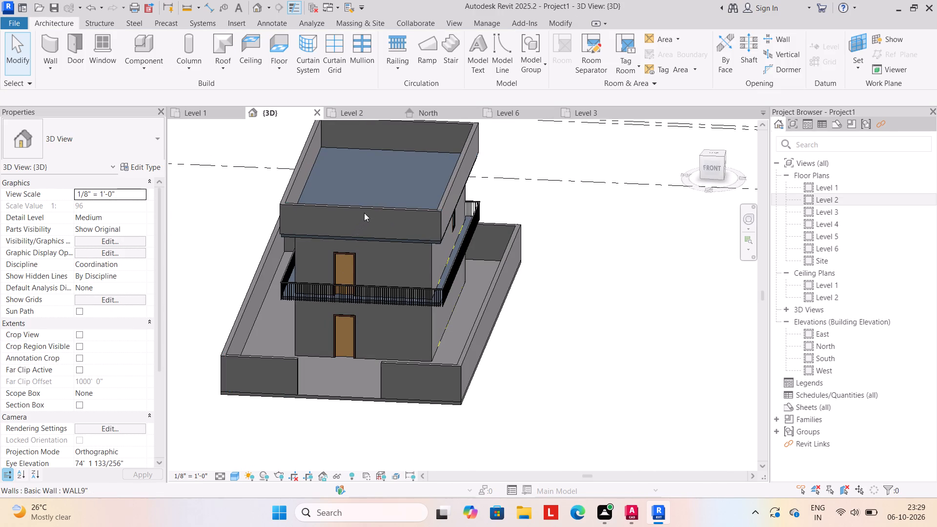
{"action": "left_click", "coordinate": [368, 208]}
{"action": "middle_click_drag", "start_coordinate": [611, 414], "coordinate": [458, 424], "text": "ctrl"}
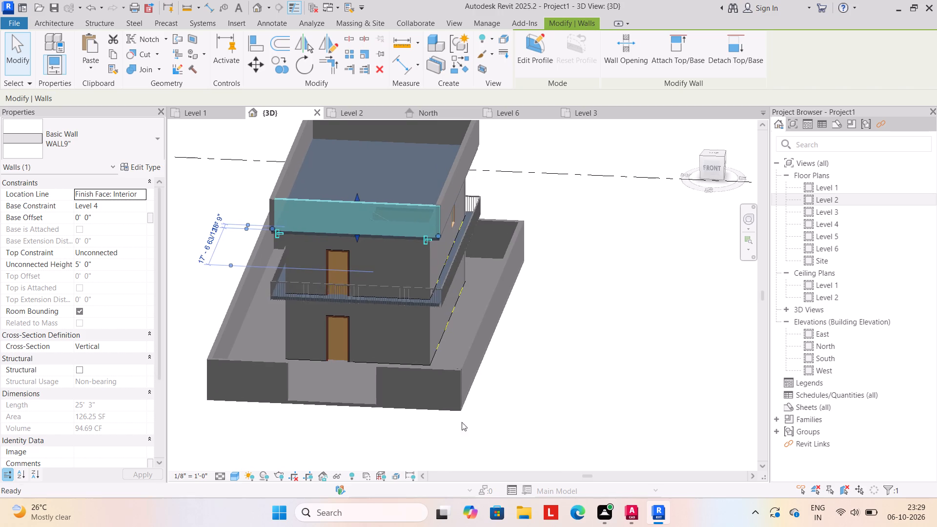
{"action": "middle_click_drag", "start_coordinate": [542, 436], "coordinate": [427, 436], "text": "shift"}
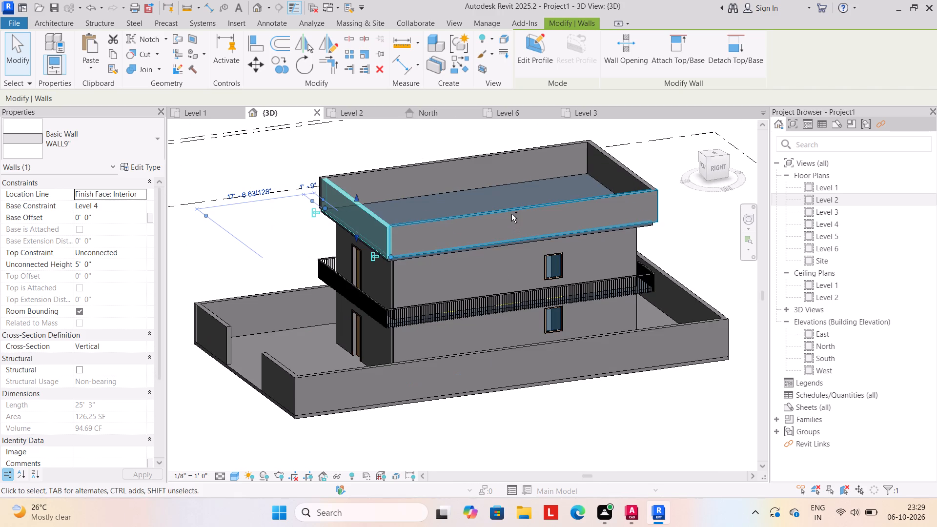
{"action": "left_click", "coordinate": [511, 214], "text": "ctrl"}
{"action": "left_click", "coordinate": [491, 151], "text": "ctrl"}
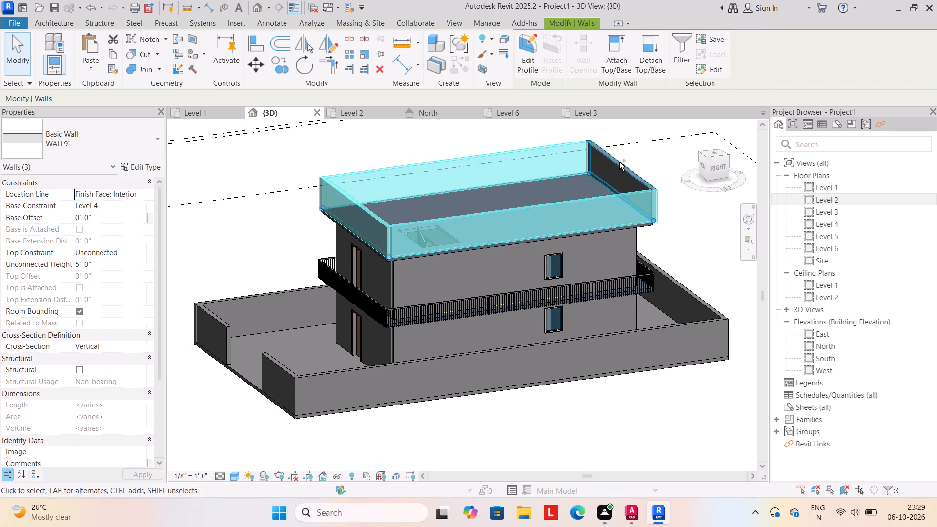
{"action": "left_click", "coordinate": [618, 162], "text": "ctrl"}
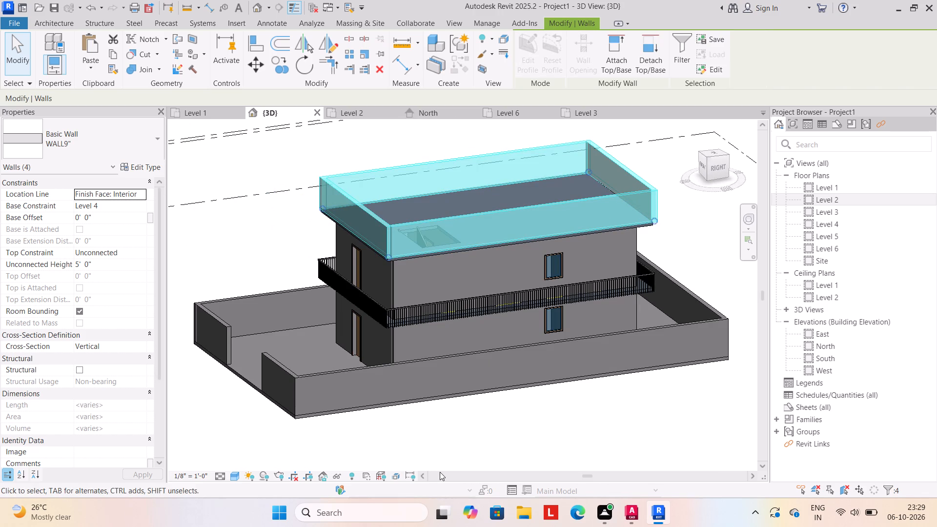
{"action": "middle_click_drag", "start_coordinate": [423, 428], "coordinate": [542, 410], "text": "shift"}
{"action": "scroll", "coordinate": [498, 429], "scroll_direction": "down", "scroll_amount": 1}
{"action": "middle_click_drag", "start_coordinate": [462, 426], "coordinate": [378, 409]}
{"action": "middle_click", "coordinate": [435, 432], "text": "shift"}
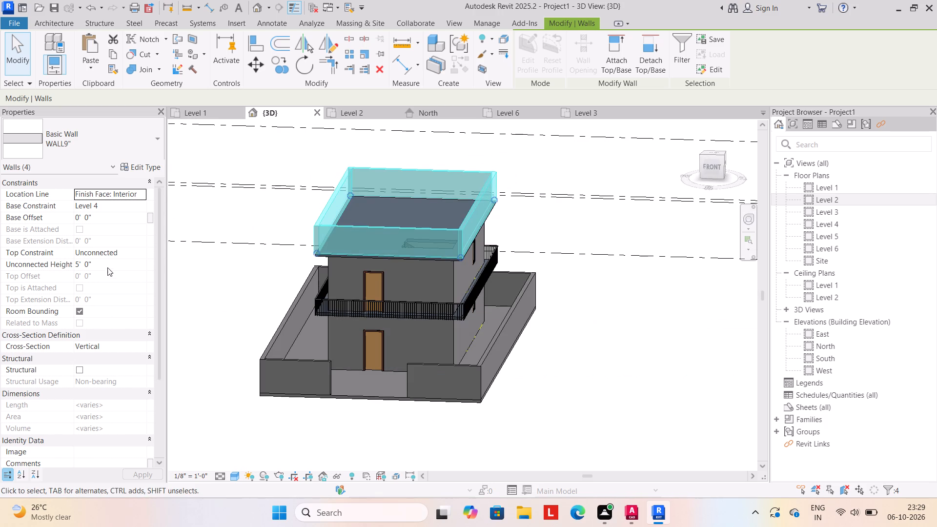
{"action": "left_click", "coordinate": [108, 266]}
{"action": "type", "text": "4'"}
{"action": "key", "text": "Return"}
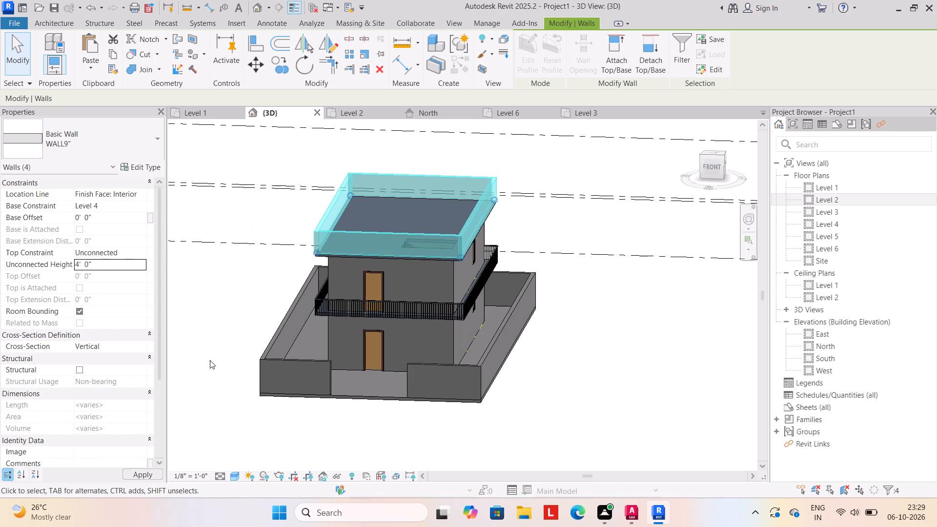
{"action": "left_click", "coordinate": [204, 398]}
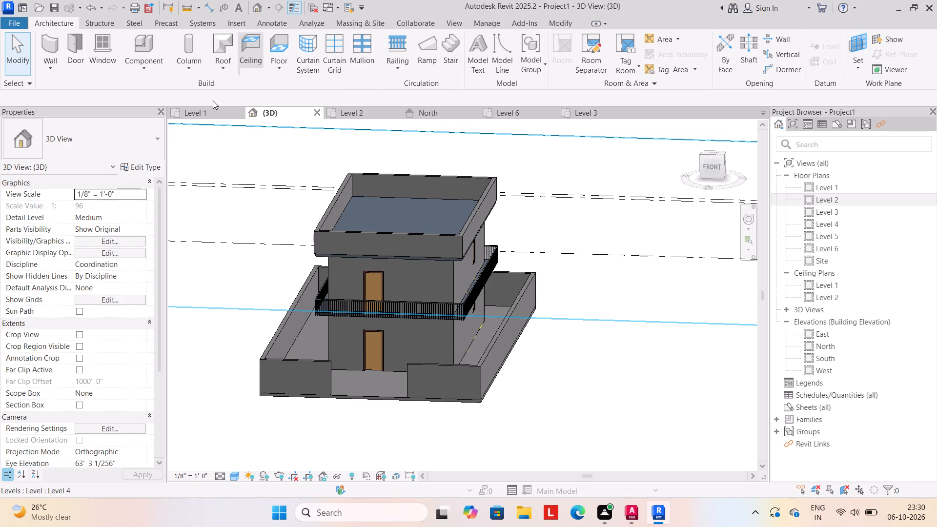
Load the gate_7956.0002 family from the Gate folder as a component.
{"action": "left_click", "coordinate": [140, 68]}
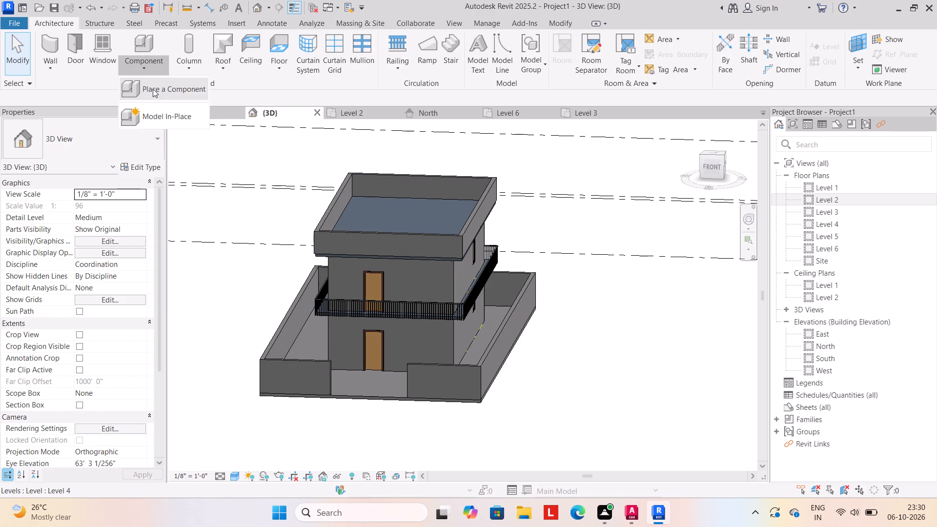
{"action": "left_click", "coordinate": [154, 91]}
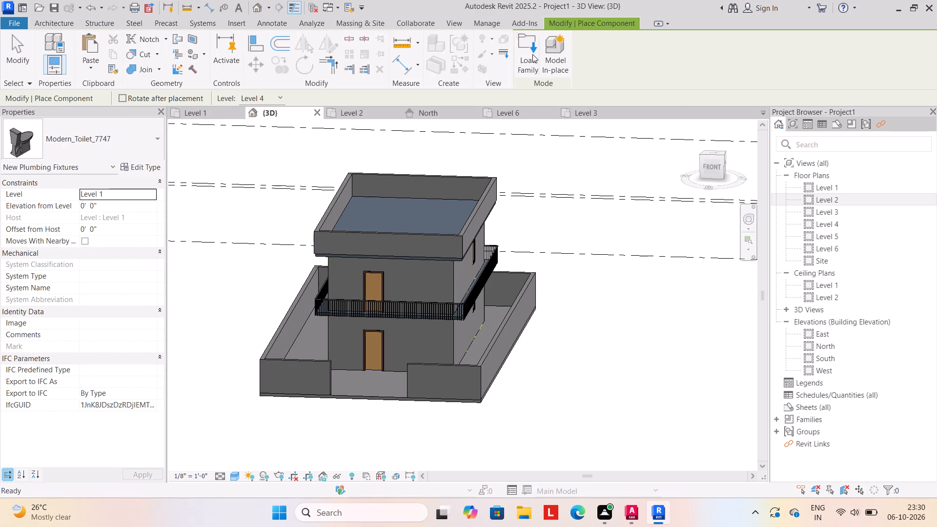
{"action": "left_click", "coordinate": [528, 55]}
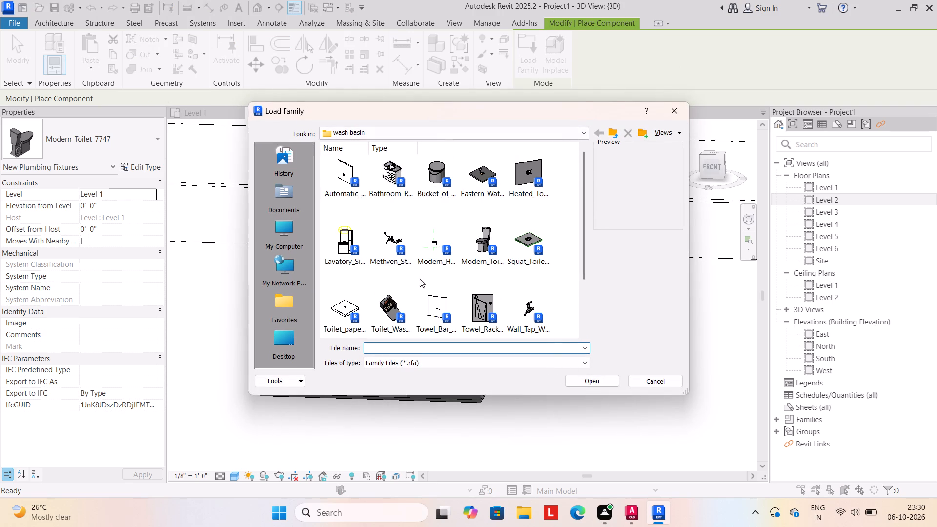
{"action": "left_click", "coordinate": [610, 130]}
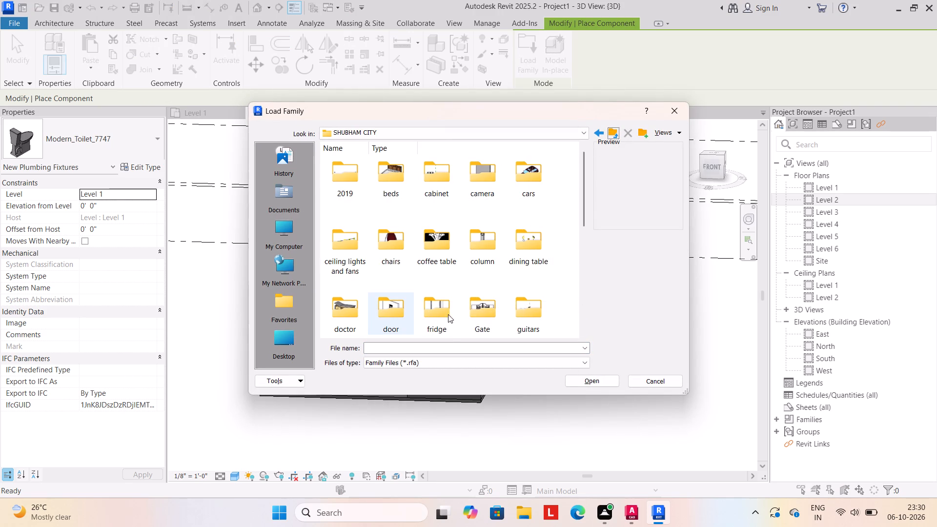
{"action": "double_click", "coordinate": [484, 311]}
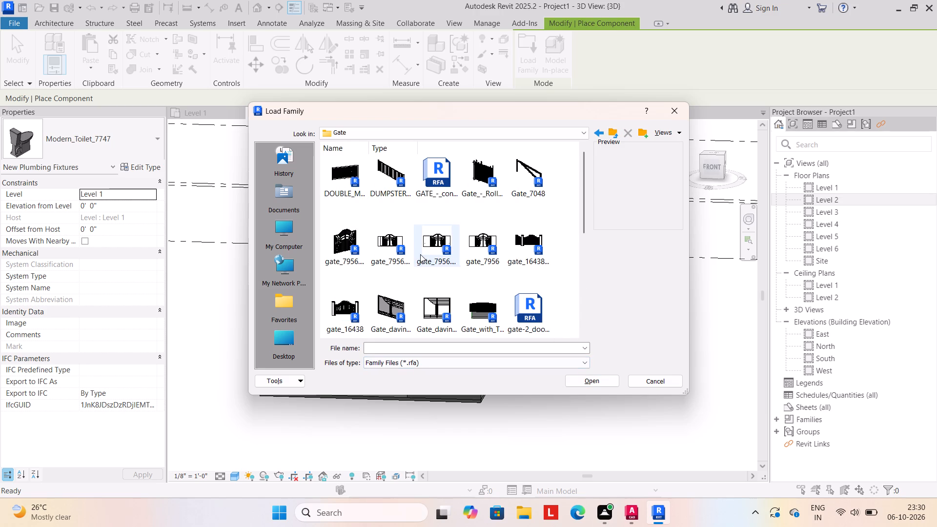
{"action": "left_click", "coordinate": [341, 243]}
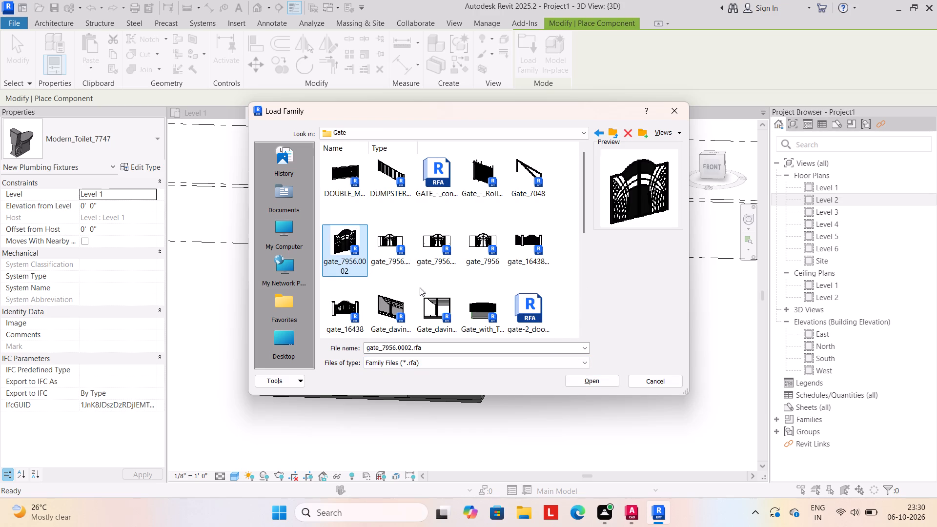
{"action": "left_click", "coordinate": [587, 382]}
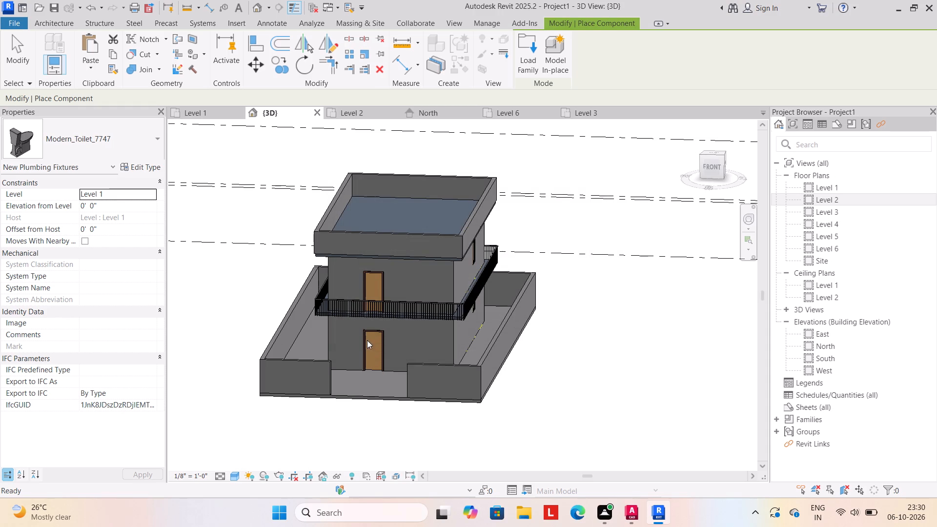
Place one gate_7956.0002 instance at the opening in the front boundary wall, beside the wall end.
{"action": "scroll", "coordinate": [352, 392], "scroll_direction": "up", "scroll_amount": 1}
{"action": "scroll", "coordinate": [352, 392], "scroll_direction": "down", "scroll_amount": 2}
{"action": "scroll", "coordinate": [352, 392], "scroll_direction": "up", "scroll_amount": 1}
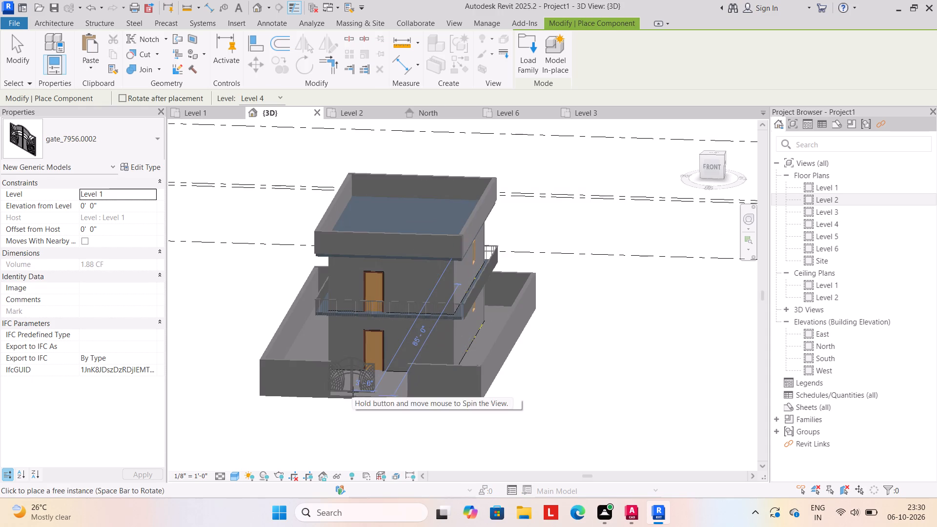
{"action": "scroll", "coordinate": [353, 391], "scroll_direction": "up", "scroll_amount": 8}
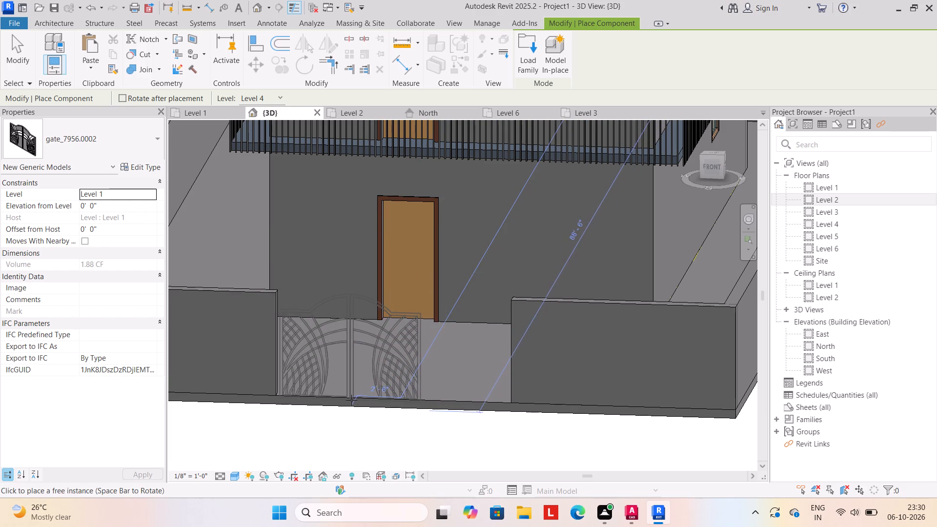
{"action": "left_click", "coordinate": [349, 400]}
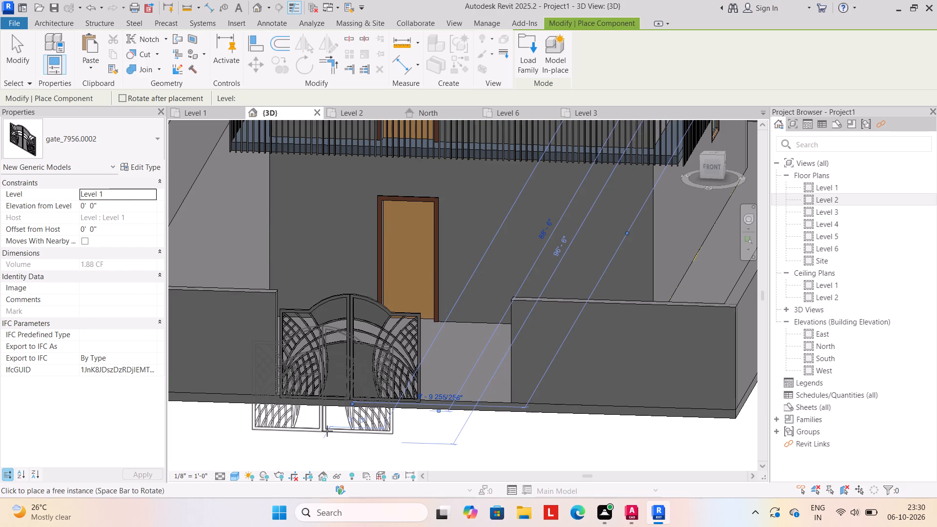
{"action": "key", "text": "Escape"}
{"action": "key", "text": "Escape"}
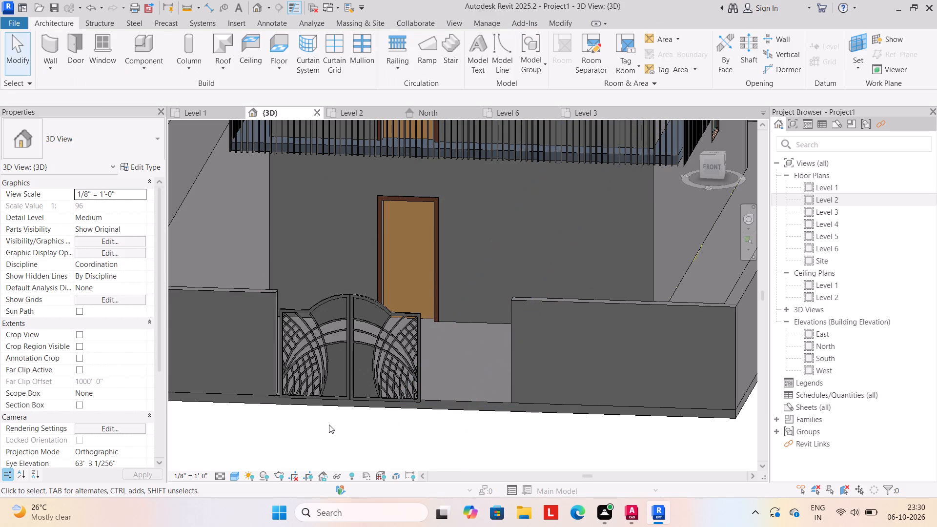
Change the placed gate's level to Level 1.
{"action": "middle_click_drag", "start_coordinate": [346, 439], "coordinate": [342, 409]}
{"action": "scroll", "coordinate": [346, 439], "scroll_direction": "up", "scroll_amount": 1}
{"action": "key", "text": "Escape"}
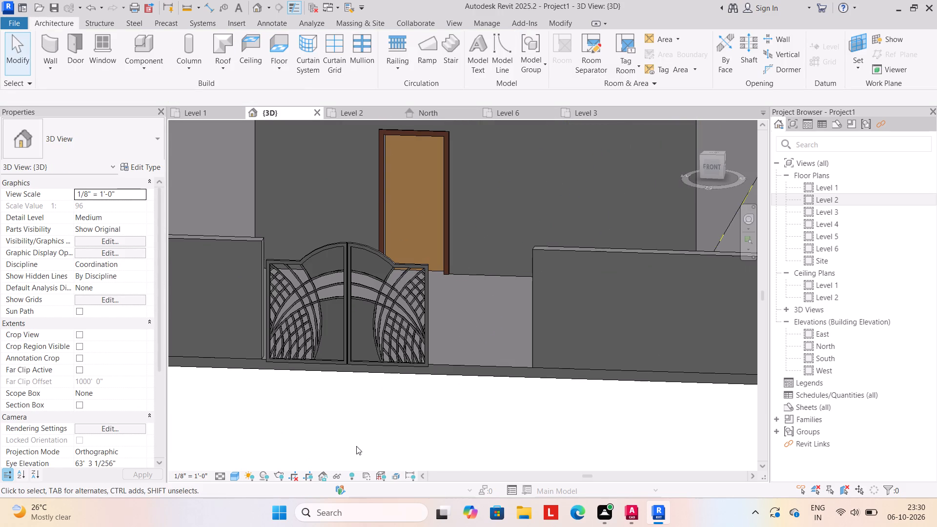
{"action": "middle_click_drag", "start_coordinate": [356, 446], "coordinate": [346, 439]}
{"action": "scroll", "coordinate": [346, 439], "scroll_direction": "up", "scroll_amount": 1, "text": "shift"}
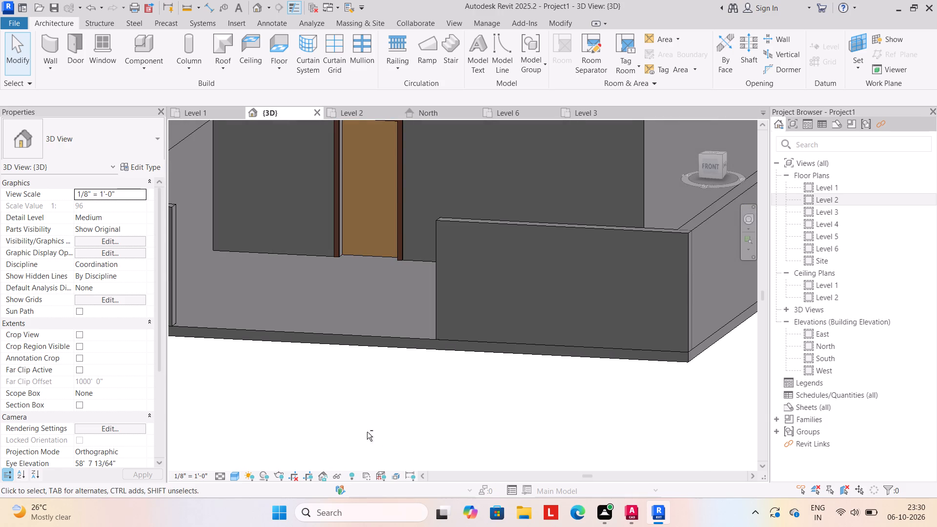
{"action": "middle_click_drag", "start_coordinate": [367, 433], "coordinate": [395, 434], "text": "shift"}
{"action": "scroll", "coordinate": [382, 416], "scroll_direction": "down", "scroll_amount": 2}
{"action": "middle_click_drag", "start_coordinate": [377, 418], "coordinate": [362, 425]}
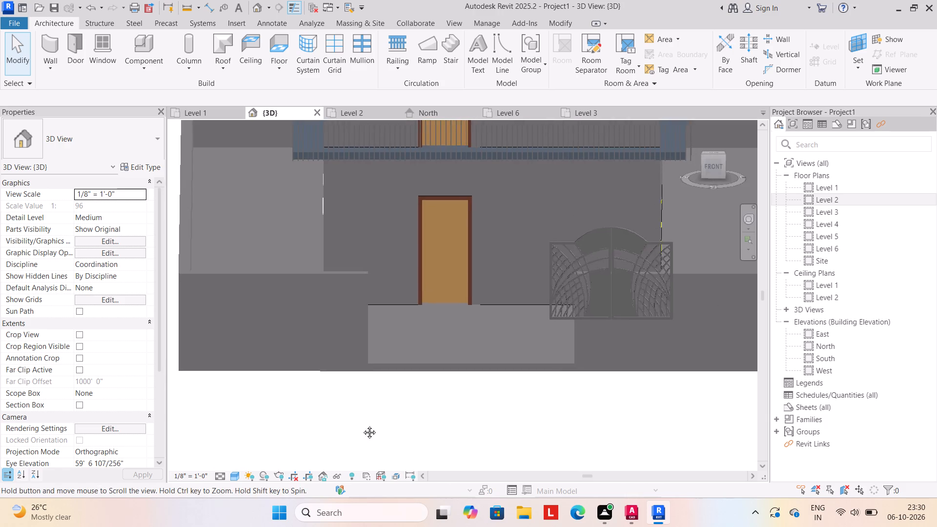
{"action": "middle_click_drag", "start_coordinate": [362, 425], "coordinate": [346, 430]}
{"action": "left_click", "coordinate": [527, 319]}
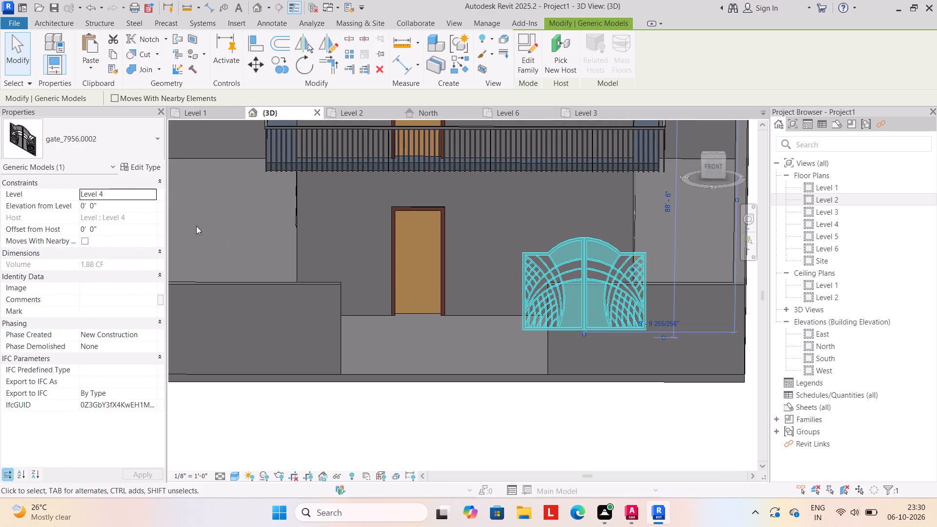
{"action": "left_click", "coordinate": [151, 192]}
{"action": "left_click", "coordinate": [131, 204]}
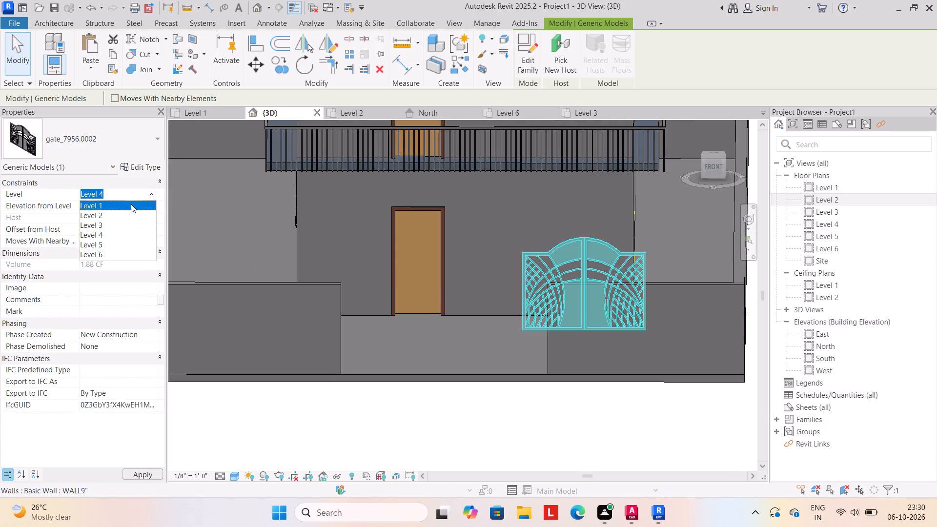
{"action": "left_click", "coordinate": [381, 420]}
Move the gate from in front of the site into the front boundary wall opening, below the entrance door.
{"action": "scroll", "coordinate": [384, 408], "scroll_direction": "down", "scroll_amount": 4}
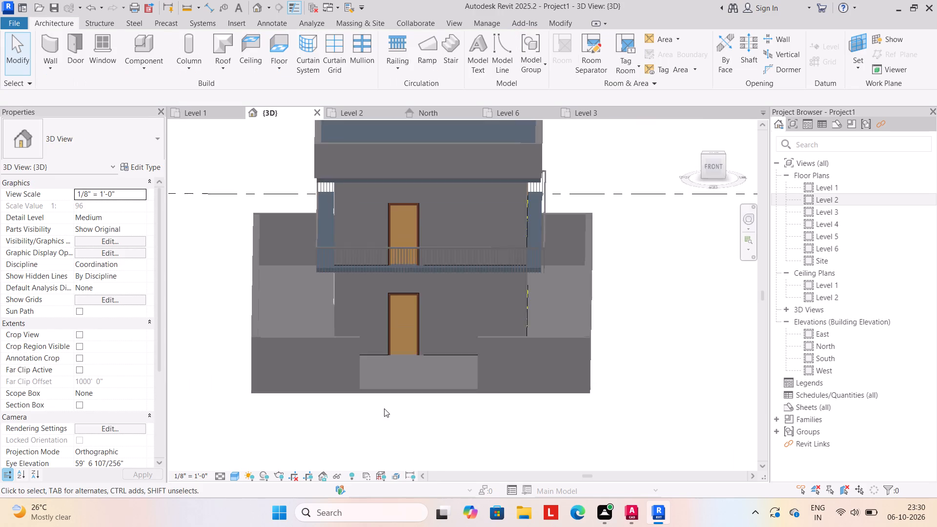
{"action": "scroll", "coordinate": [384, 408], "scroll_direction": "down", "scroll_amount": 5}
{"action": "left_click", "coordinate": [444, 456]}
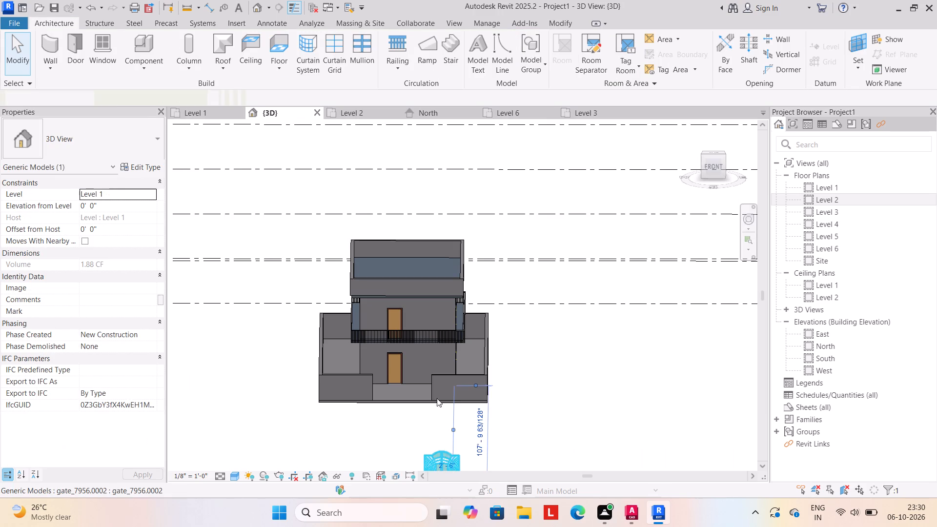
{"action": "left_click", "coordinate": [253, 64]}
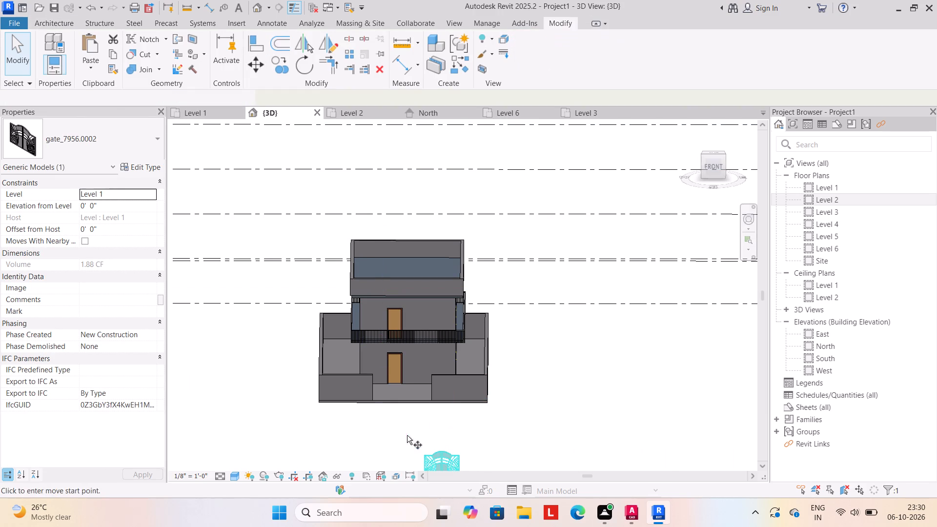
{"action": "left_click_drag", "start_coordinate": [438, 460], "coordinate": [438, 453]}
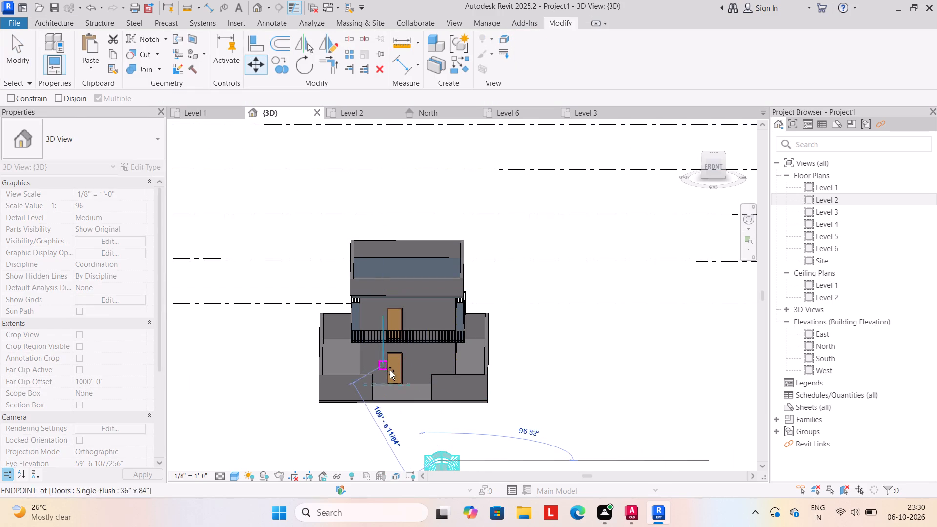
{"action": "left_click", "coordinate": [394, 378]}
{"action": "key", "text": "Escape"}
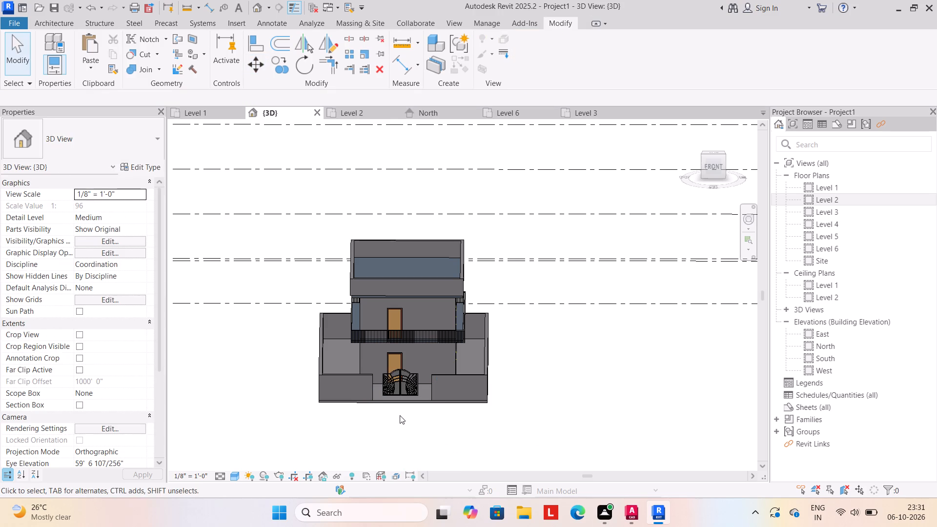
Nudge the gate outward toward the front edge of the ground slab, in line with the front boundary walls.
{"action": "scroll", "coordinate": [410, 382], "scroll_direction": "up", "scroll_amount": 3}
{"action": "left_click", "coordinate": [397, 399]}
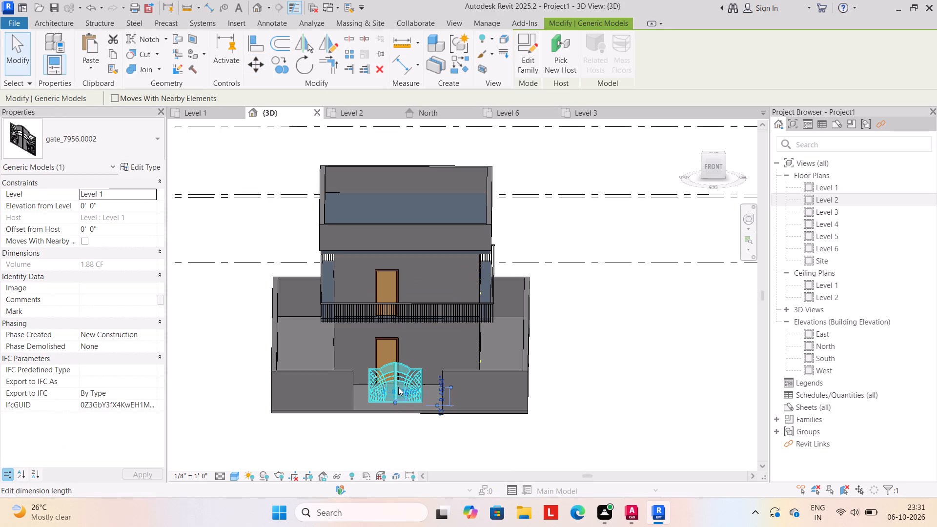
{"action": "key", "text": "Down"}
{"action": "key", "text": "Down"}
{"action": "key", "text": "Down"}
{"action": "key", "text": "Down"}
{"action": "key", "text": "Down"}
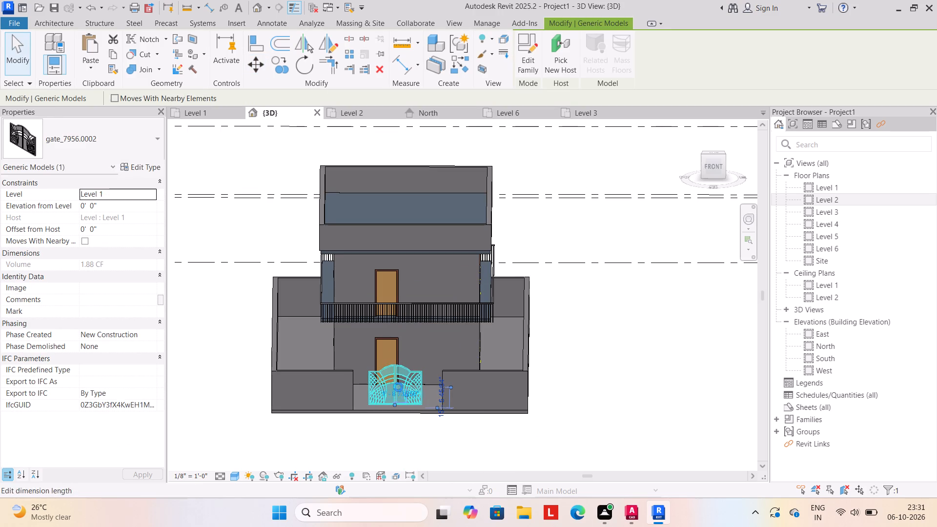
{"action": "key", "text": "Down"}
{"action": "key", "text": "Down"}
{"action": "key", "text": "Down"}
{"action": "key", "text": "Down"}
{"action": "key", "text": "Down"}
{"action": "key", "text": "Down"}
{"action": "key", "text": "Down"}
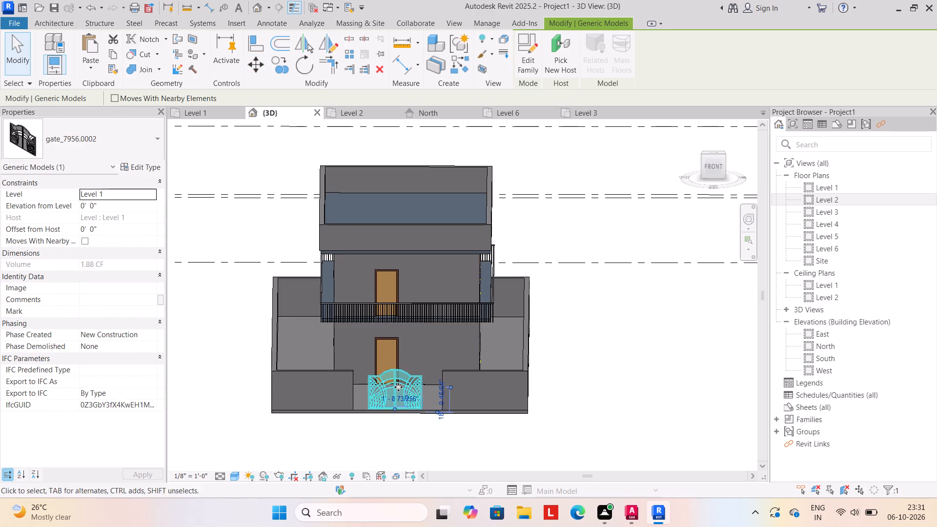
{"action": "key", "text": "Escape"}
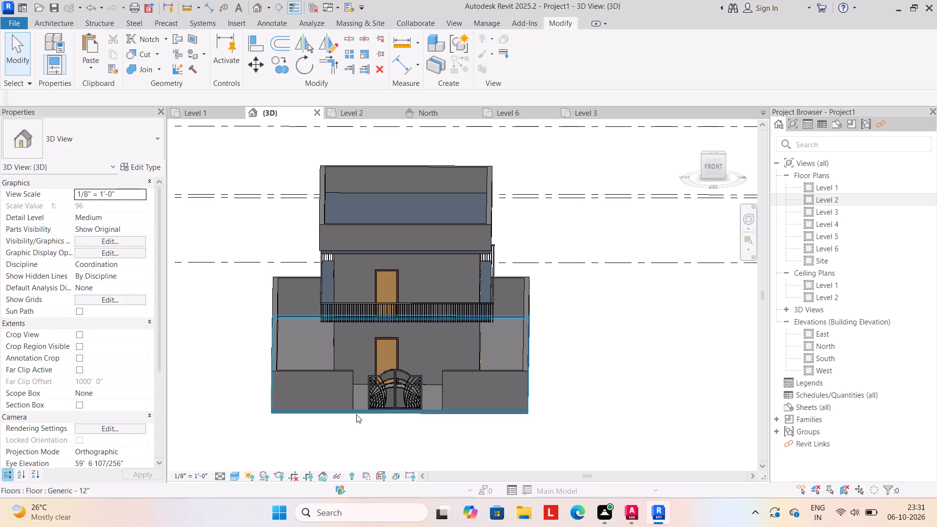
Extend the front boundary wall on the gate's left side until its end meets the gate's edge.
{"action": "scroll", "coordinate": [358, 414], "scroll_direction": "up", "scroll_amount": 6}
{"action": "left_click", "coordinate": [346, 385]}
{"action": "scroll", "coordinate": [363, 407], "scroll_direction": "up", "scroll_amount": 5}
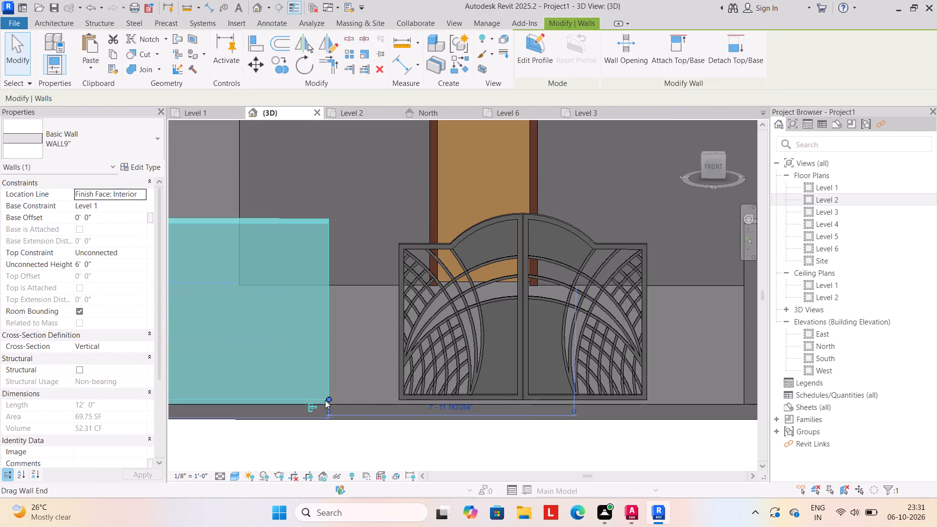
{"action": "left_click_drag", "start_coordinate": [326, 399], "coordinate": [392, 406]}
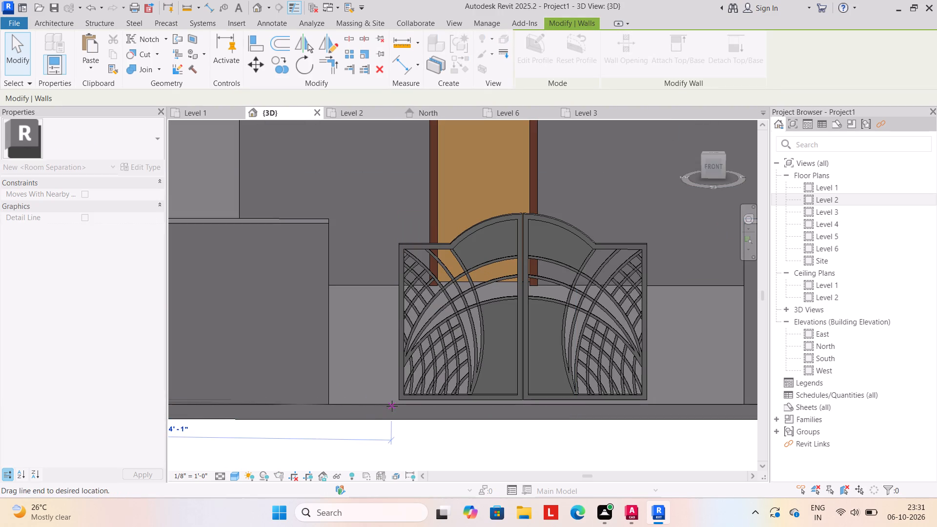
{"action": "left_click_drag", "start_coordinate": [392, 406], "coordinate": [397, 406]}
{"action": "left_click", "coordinate": [398, 454]}
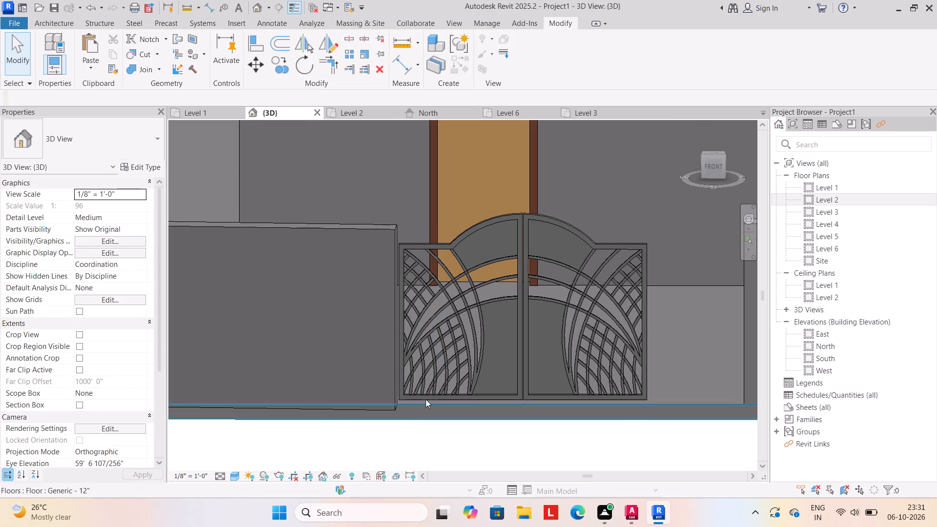
Nudge the gate slightly outward toward the slab's front edge and left against the extended wall end.
{"action": "left_click", "coordinate": [426, 397]}
{"action": "key", "text": "Down"}
{"action": "key", "text": "Down"}
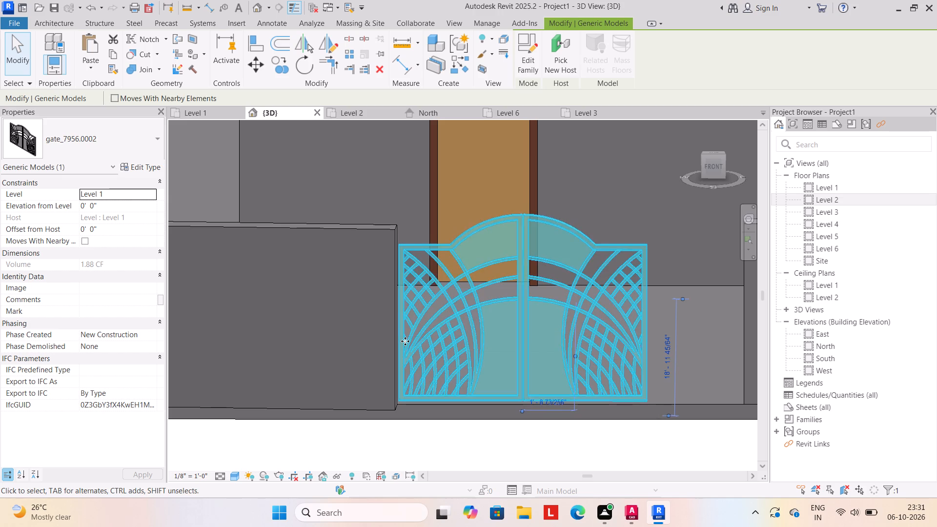
{"action": "key", "text": "Down"}
{"action": "key", "text": "Down"}
{"action": "key", "text": "Down"}
{"action": "key", "text": "Down"}
{"action": "key", "text": "Down"}
{"action": "key", "text": "Down"}
{"action": "key", "text": "Down"}
{"action": "key", "text": "Down"}
{"action": "key", "text": "Down"}
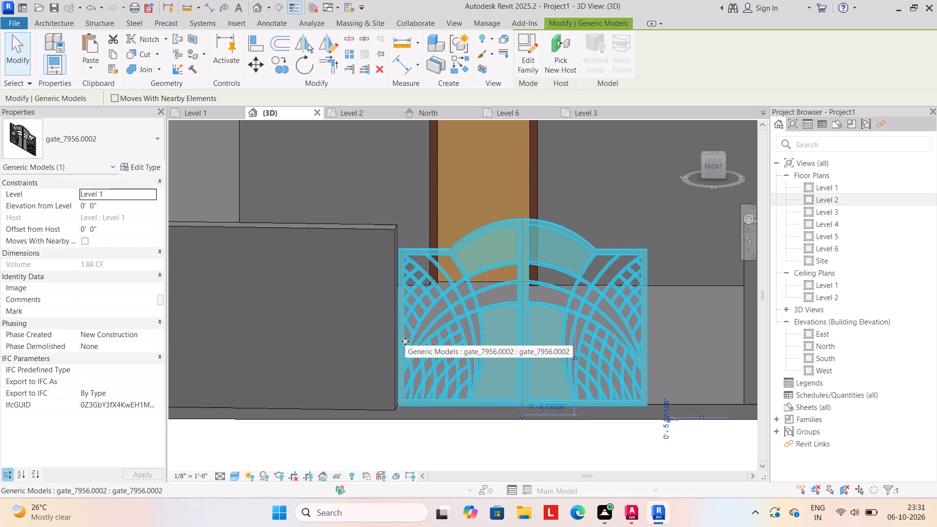
{"action": "key", "text": "Down"}
{"action": "key", "text": "Left"}
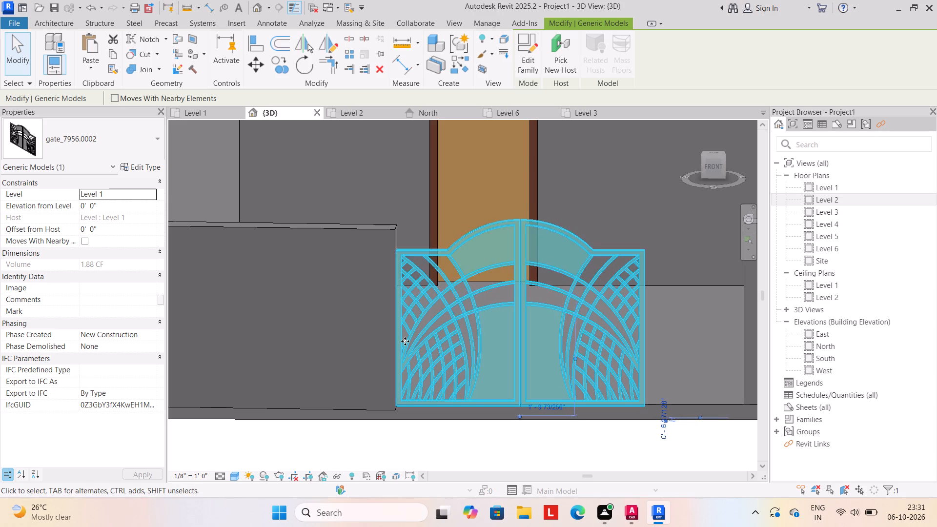
Extend the front boundary wall on the gate's right side until its end meets the gate's edge.
{"action": "scroll", "coordinate": [406, 333], "scroll_direction": "down", "scroll_amount": 4}
{"action": "middle_click_drag", "start_coordinate": [374, 326], "coordinate": [314, 317]}
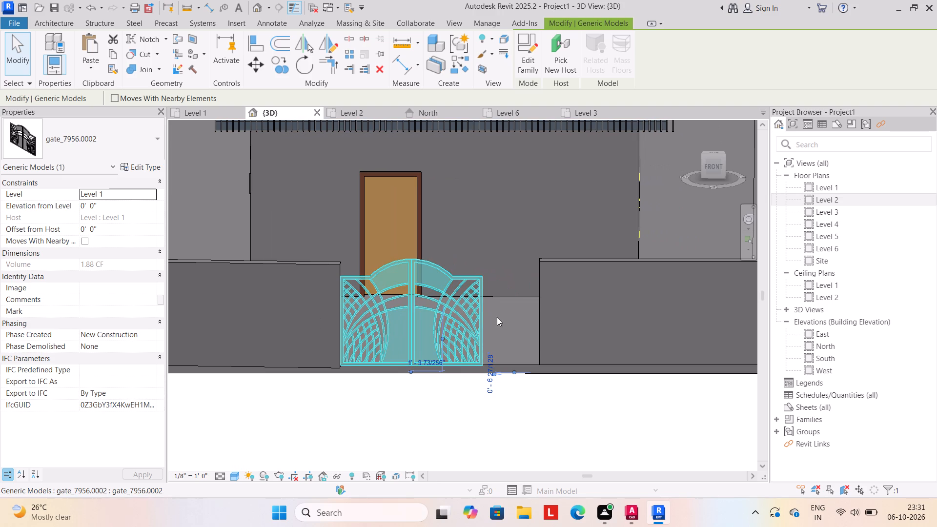
{"action": "left_click", "coordinate": [536, 328]}
{"action": "scroll", "coordinate": [554, 352], "scroll_direction": "up", "scroll_amount": 9}
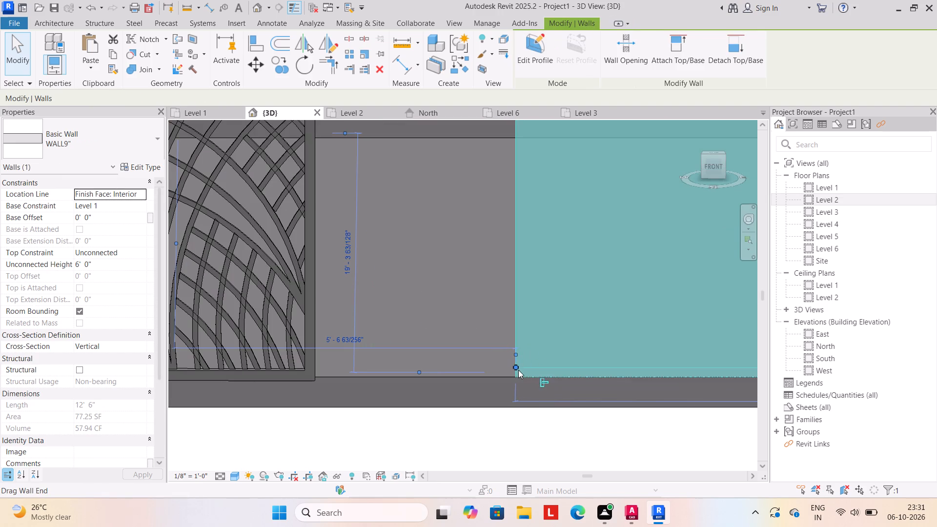
{"action": "left_click_drag", "start_coordinate": [514, 365], "coordinate": [315, 365]}
{"action": "left_click", "coordinate": [334, 431]}
{"action": "scroll", "coordinate": [341, 428], "scroll_direction": "down", "scroll_amount": 10}
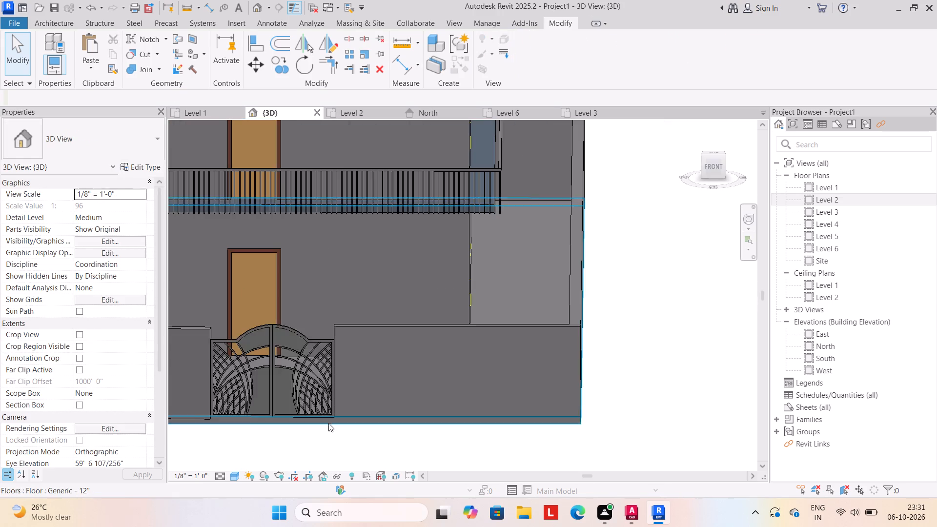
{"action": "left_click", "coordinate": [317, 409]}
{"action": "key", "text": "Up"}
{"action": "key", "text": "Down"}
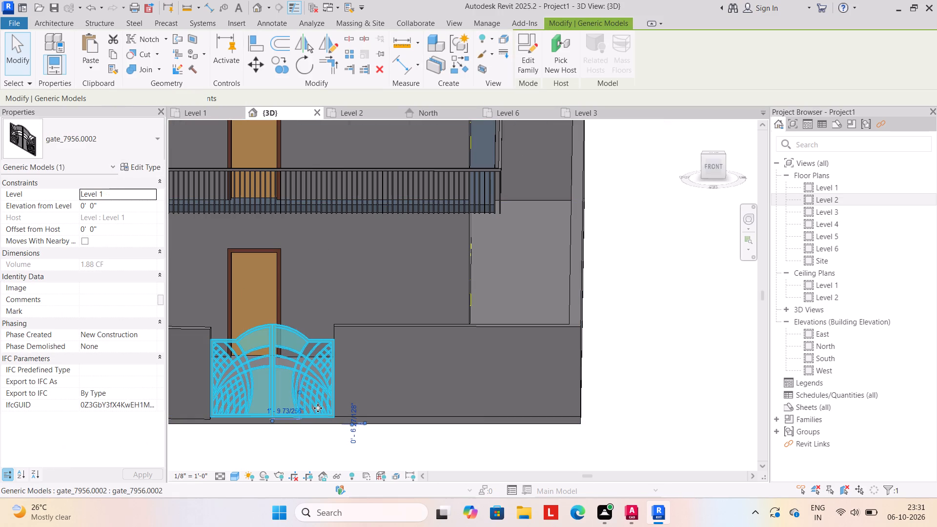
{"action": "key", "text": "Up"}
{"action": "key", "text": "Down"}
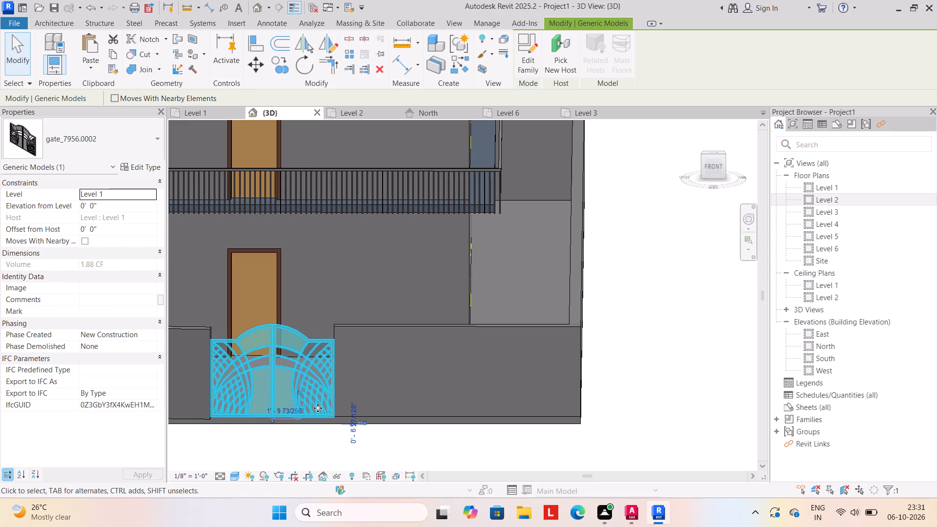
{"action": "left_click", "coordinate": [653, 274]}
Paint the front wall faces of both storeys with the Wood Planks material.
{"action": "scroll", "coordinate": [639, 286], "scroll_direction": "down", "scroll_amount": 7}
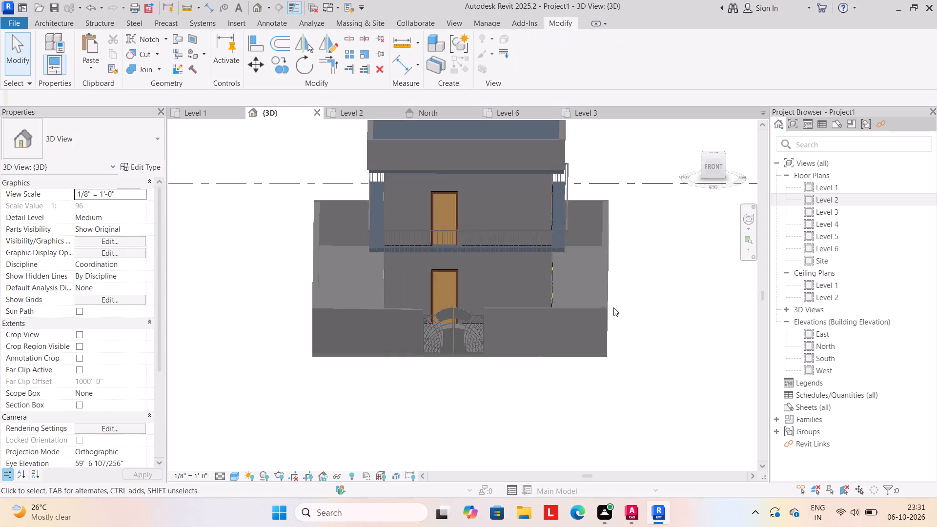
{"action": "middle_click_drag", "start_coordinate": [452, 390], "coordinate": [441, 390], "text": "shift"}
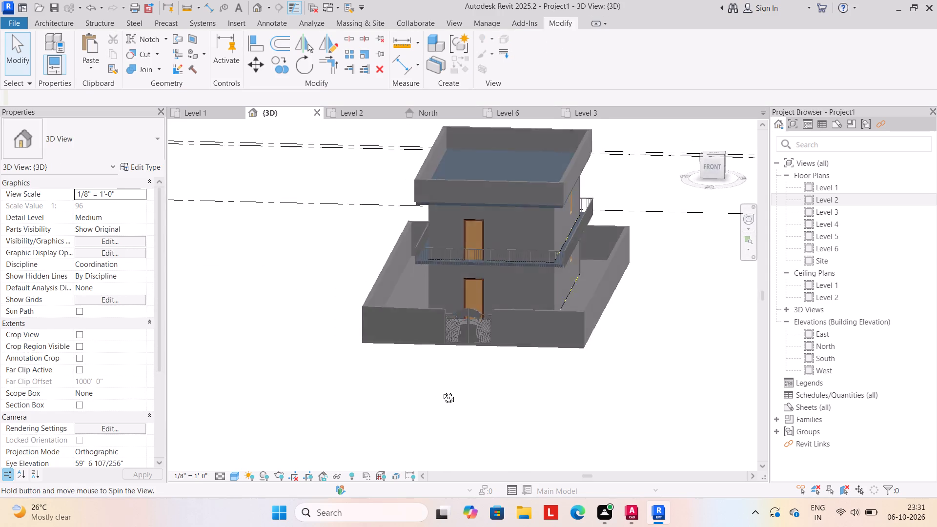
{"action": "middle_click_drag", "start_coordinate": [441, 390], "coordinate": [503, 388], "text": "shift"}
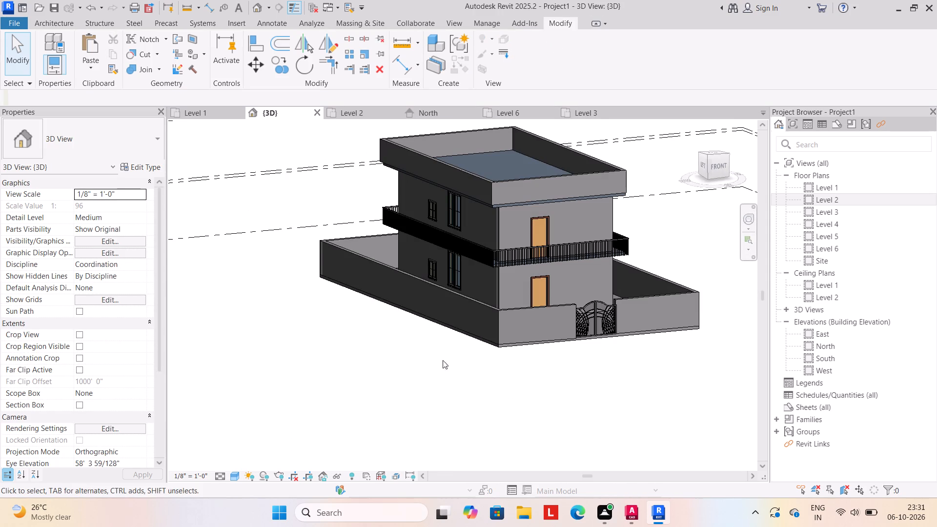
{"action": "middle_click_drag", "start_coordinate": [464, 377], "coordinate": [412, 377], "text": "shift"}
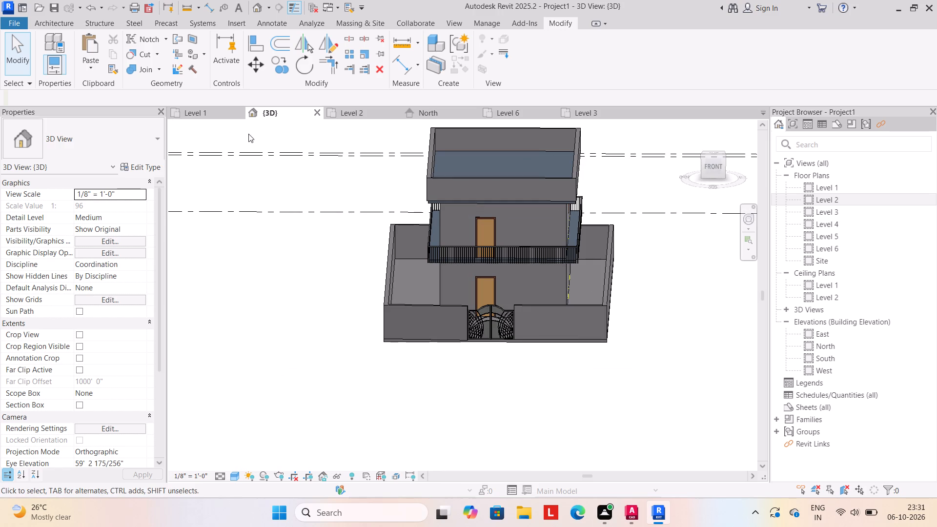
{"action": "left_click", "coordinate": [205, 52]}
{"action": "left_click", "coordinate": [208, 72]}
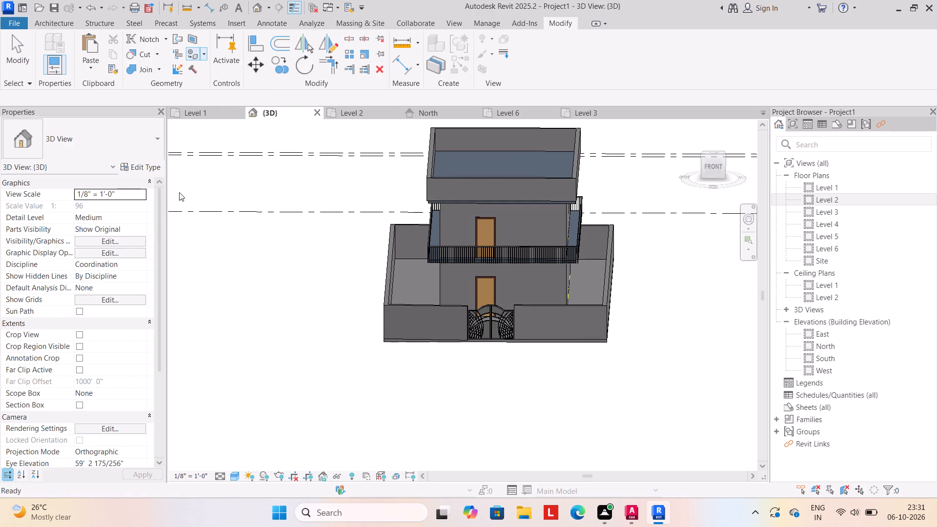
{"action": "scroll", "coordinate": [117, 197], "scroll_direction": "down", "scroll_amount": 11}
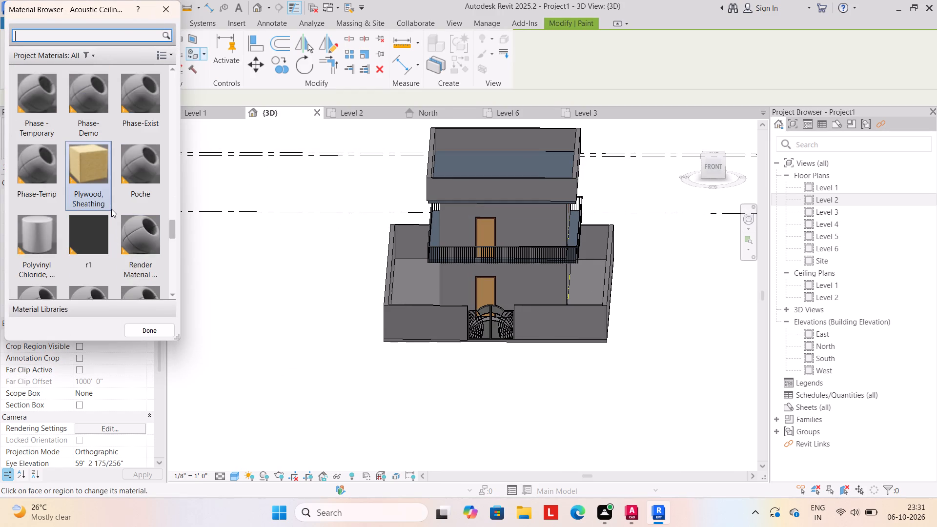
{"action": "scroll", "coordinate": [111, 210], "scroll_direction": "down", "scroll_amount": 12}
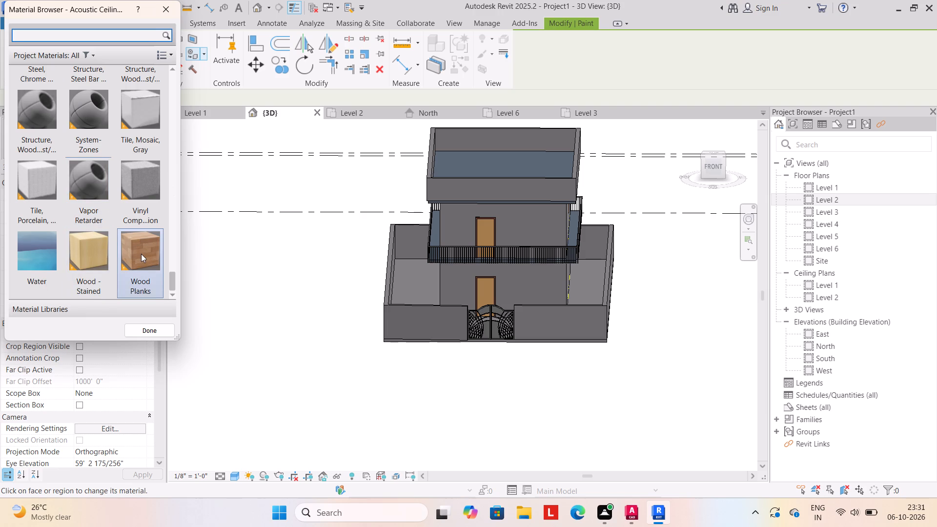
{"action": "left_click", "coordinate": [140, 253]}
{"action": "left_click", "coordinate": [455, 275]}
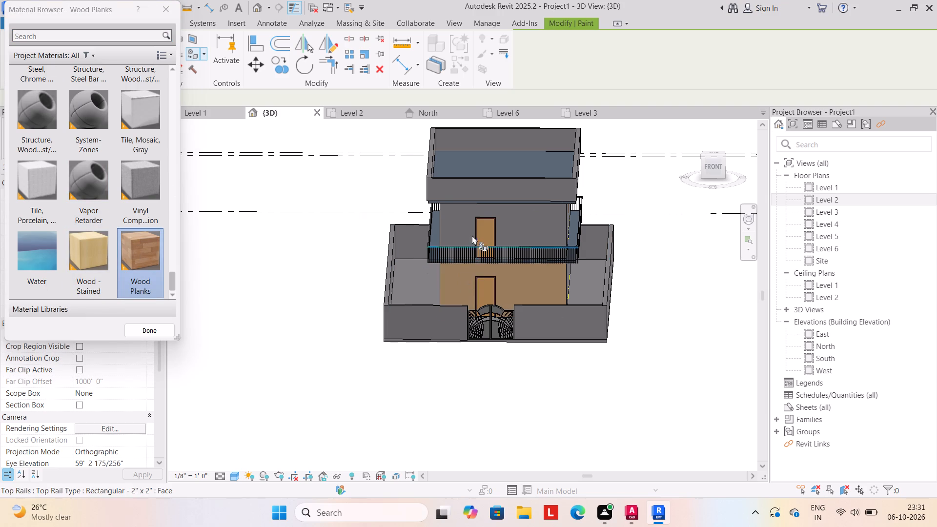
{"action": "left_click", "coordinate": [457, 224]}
Paint the front, right-side and rear exterior wall faces of both storeys with the Wood - Stained material.
{"action": "left_click_drag", "start_coordinate": [94, 245], "coordinate": [104, 243]}
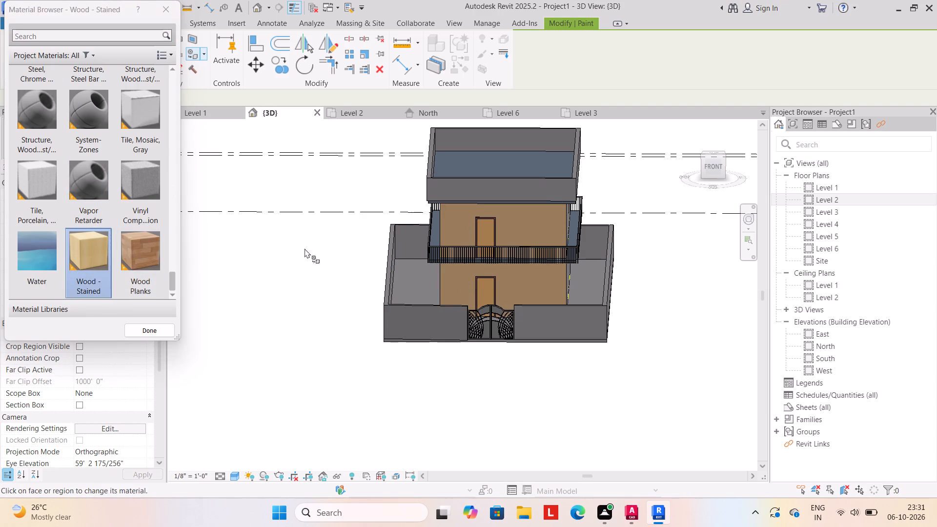
{"action": "left_click", "coordinate": [450, 283]}
{"action": "left_click", "coordinate": [454, 231]}
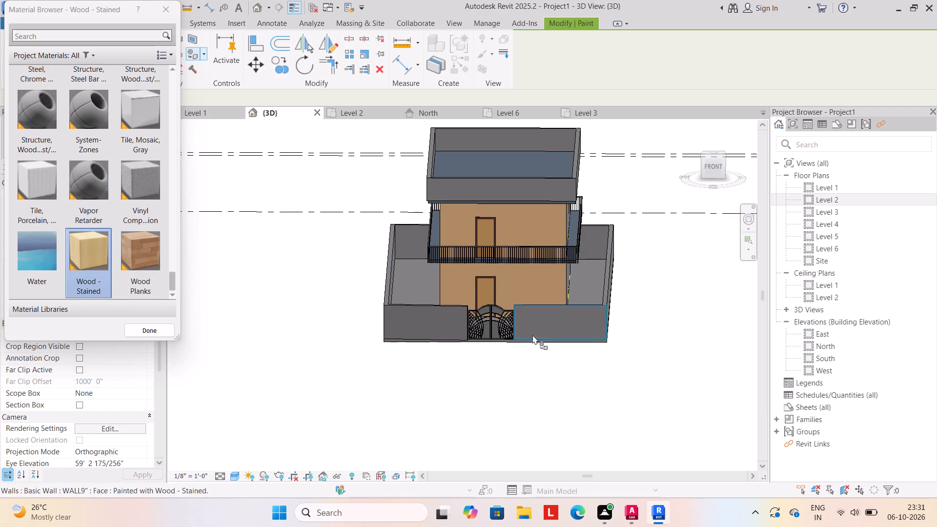
{"action": "middle_click_drag", "start_coordinate": [526, 412], "coordinate": [363, 396], "text": "shift"}
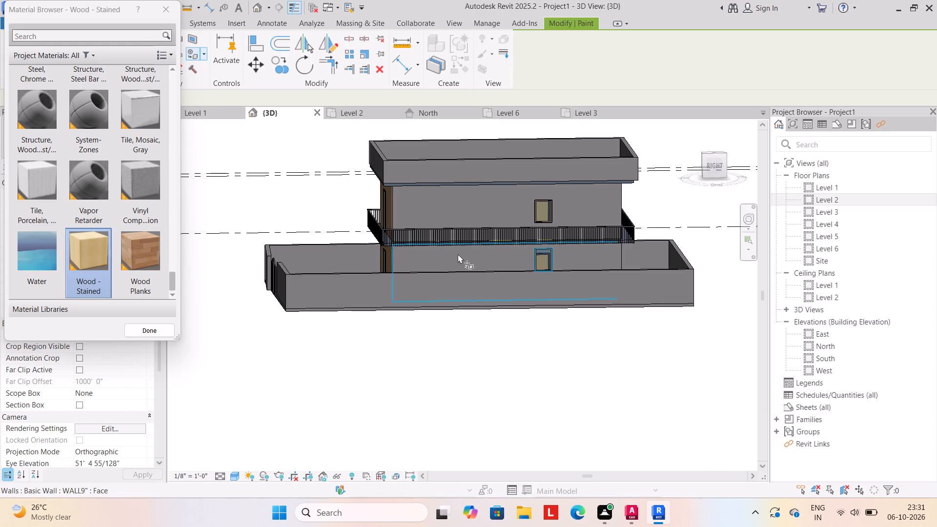
{"action": "left_click", "coordinate": [458, 254]}
{"action": "left_click", "coordinate": [466, 198]}
{"action": "middle_click_drag", "start_coordinate": [561, 396], "coordinate": [384, 402], "text": "shift"}
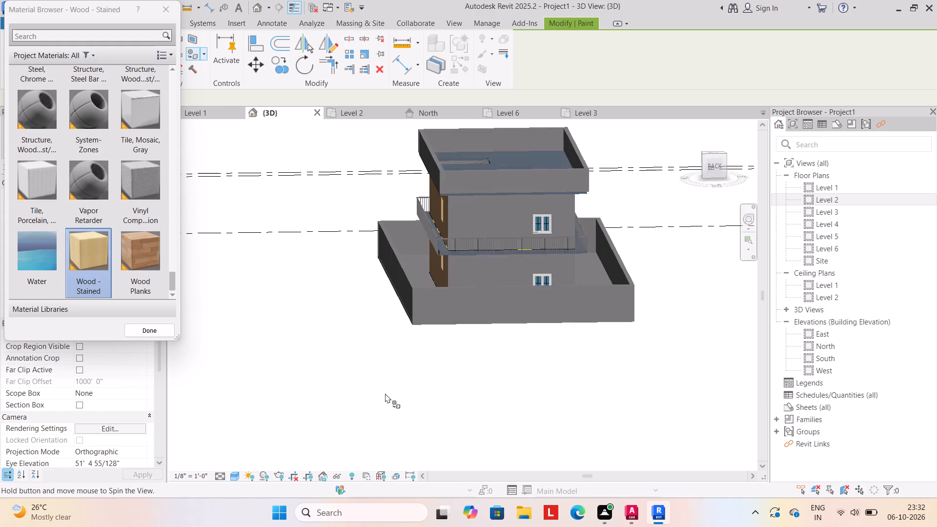
{"action": "left_click", "coordinate": [489, 267]}
{"action": "left_click", "coordinate": [491, 216]}
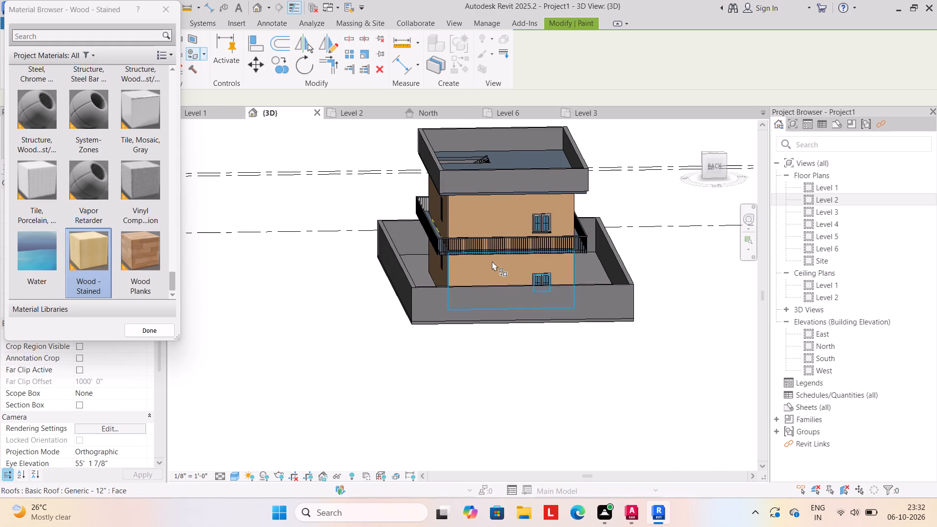
{"action": "key", "text": "Escape"}
Delete the upper and lower double casement windows from the rear wall.
{"action": "left_click", "coordinate": [542, 220]}
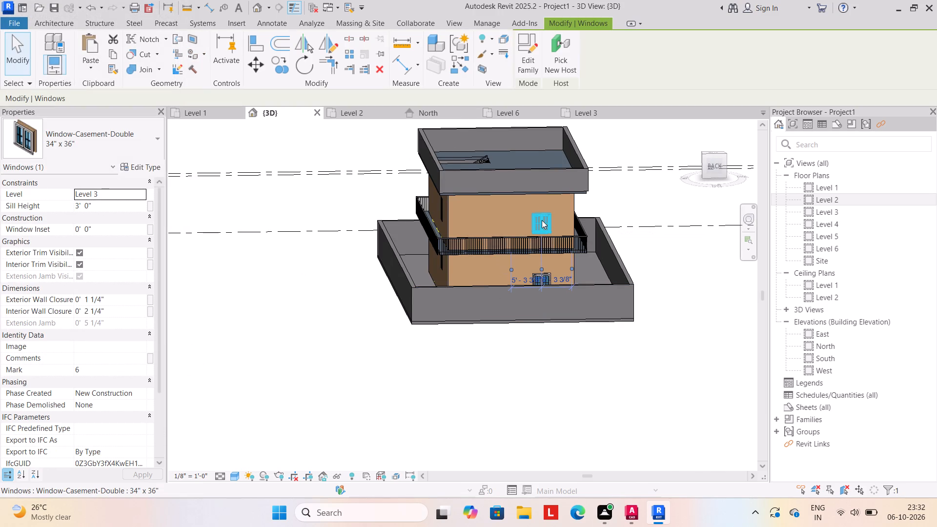
{"action": "key", "text": "Delete"}
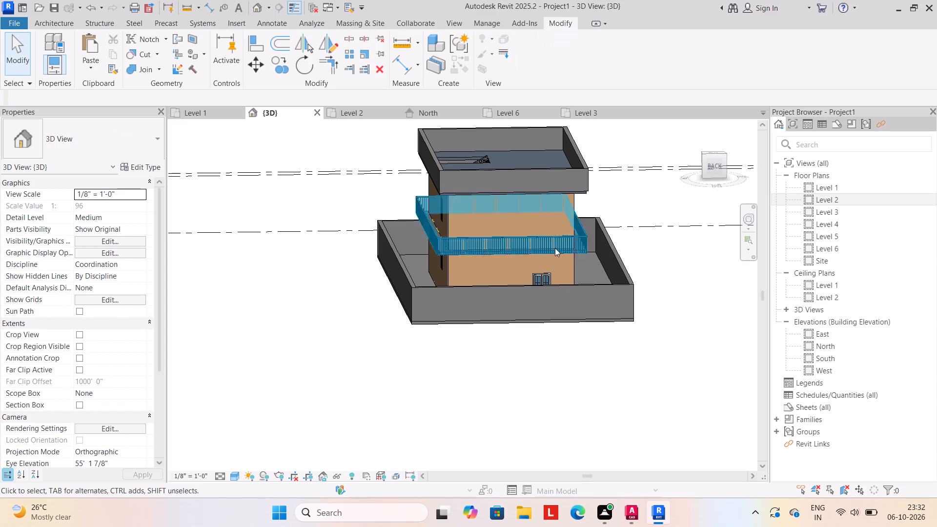
{"action": "left_click", "coordinate": [546, 276]}
{"action": "key", "text": "Delete"}
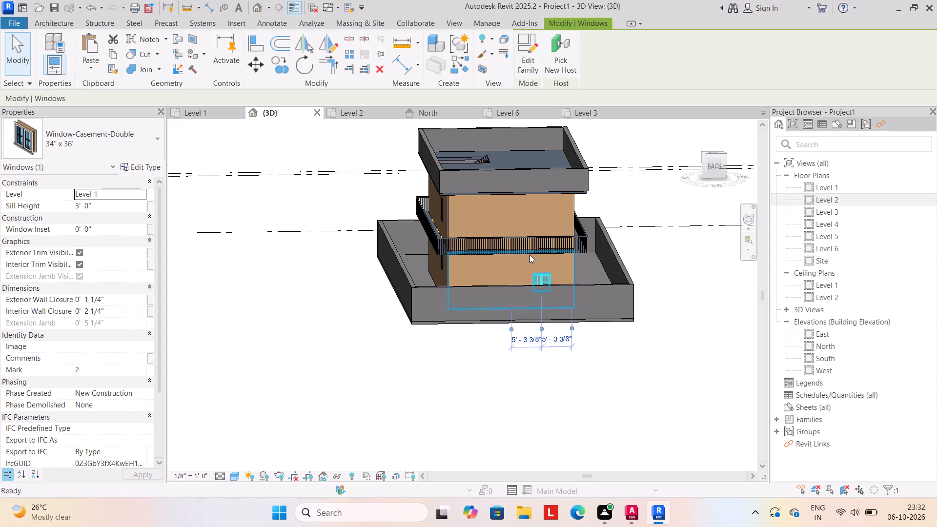
Paint the left-side exterior wall faces of both storeys with the Wood - Stained material.
{"action": "middle_click_drag", "start_coordinate": [391, 369], "coordinate": [301, 365], "text": "shift"}
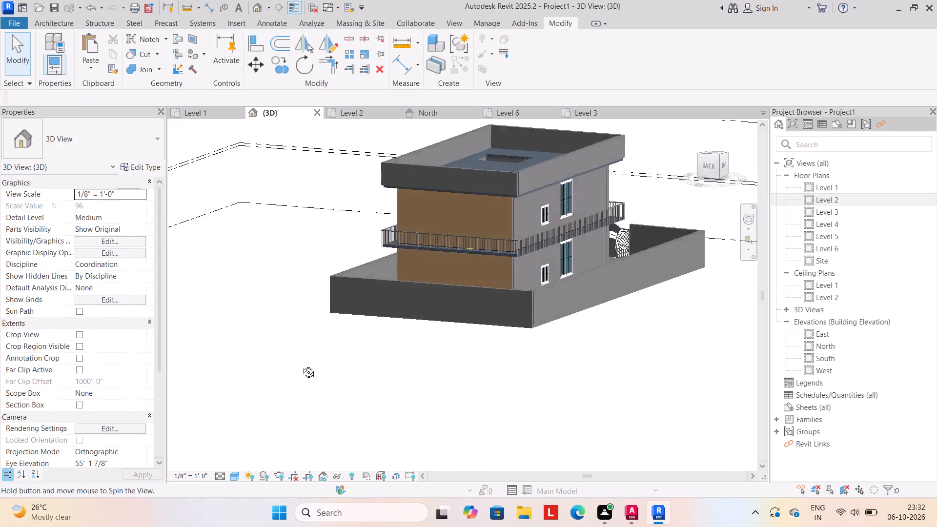
{"action": "middle_click_drag", "start_coordinate": [301, 365], "coordinate": [224, 391], "text": "shift"}
{"action": "scroll", "coordinate": [229, 386], "scroll_direction": "up", "scroll_amount": 1}
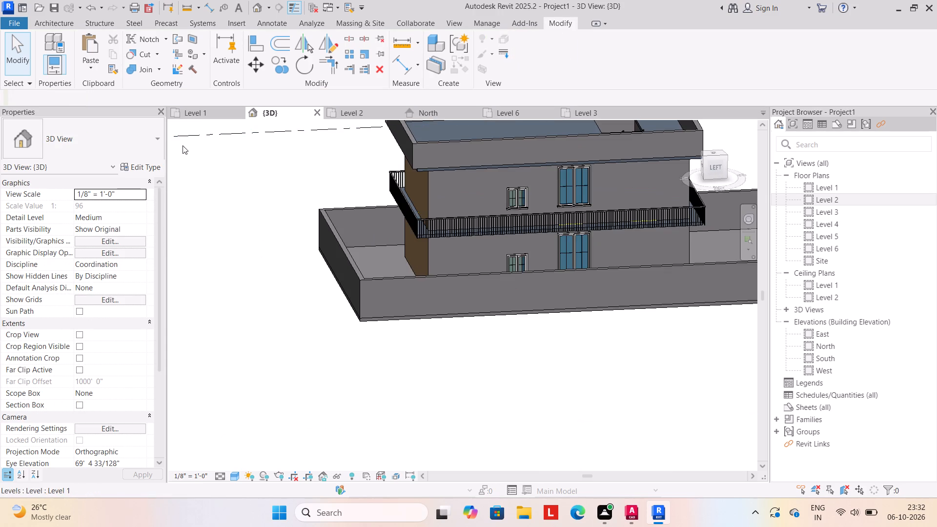
{"action": "left_click", "coordinate": [207, 55]}
{"action": "left_click", "coordinate": [206, 70]}
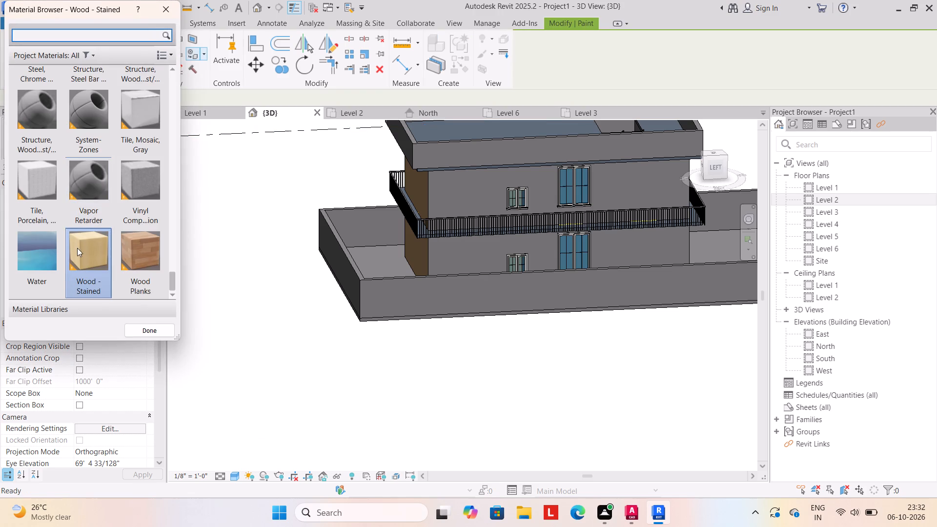
{"action": "left_click_drag", "start_coordinate": [80, 252], "coordinate": [87, 251]}
{"action": "left_click", "coordinate": [495, 254]}
{"action": "left_click", "coordinate": [482, 182]}
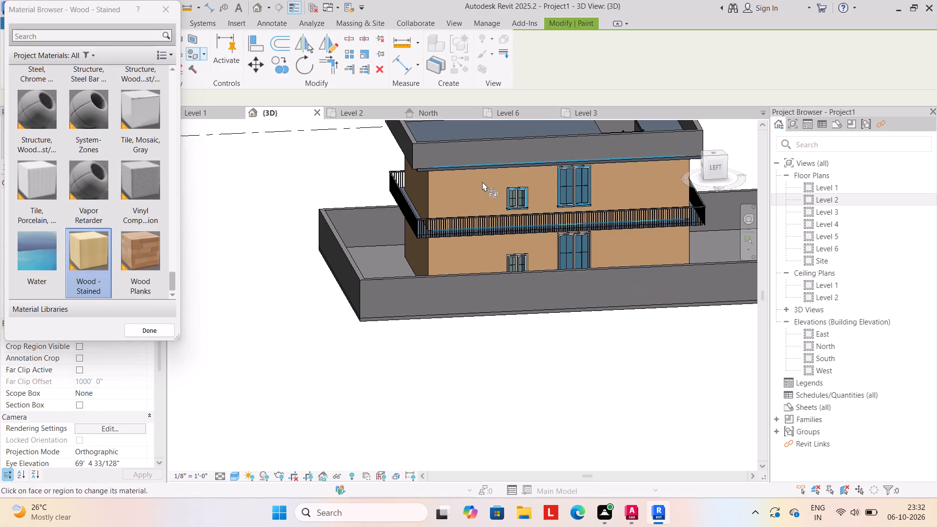
Paint the outer roof parapet faces on the front, right, rear and left sides with the Blanket material.
{"action": "middle_click_drag", "start_coordinate": [557, 431], "coordinate": [391, 443], "text": "shift"}
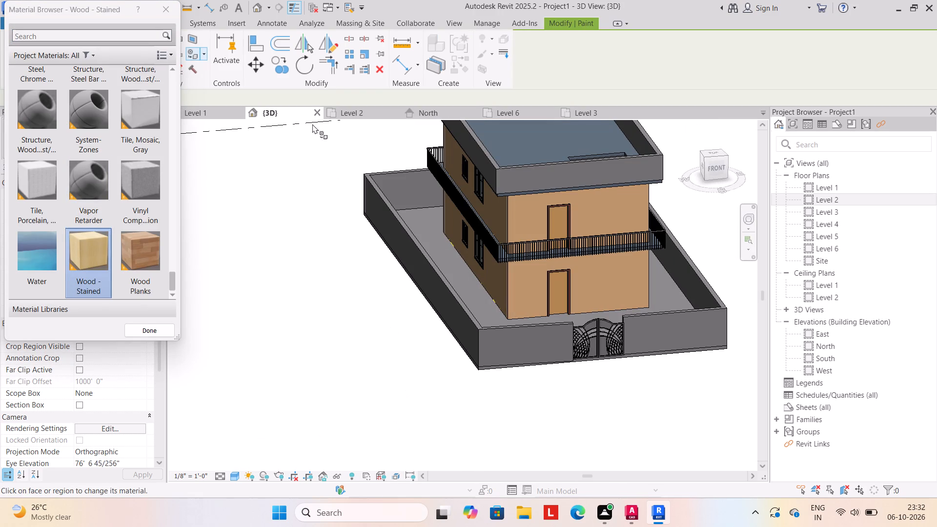
{"action": "scroll", "coordinate": [112, 199], "scroll_direction": "down", "scroll_amount": 5}
{"action": "scroll", "coordinate": [112, 200], "scroll_direction": "up", "scroll_amount": 8}
{"action": "scroll", "coordinate": [109, 198], "scroll_direction": "down", "scroll_amount": 1}
{"action": "scroll", "coordinate": [109, 196], "scroll_direction": "up", "scroll_amount": 2}
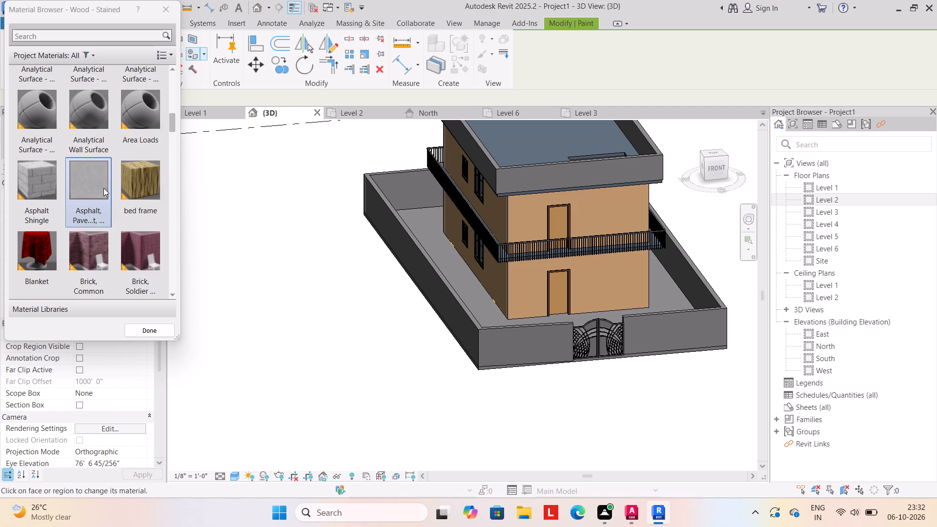
{"action": "left_click", "coordinate": [43, 260]}
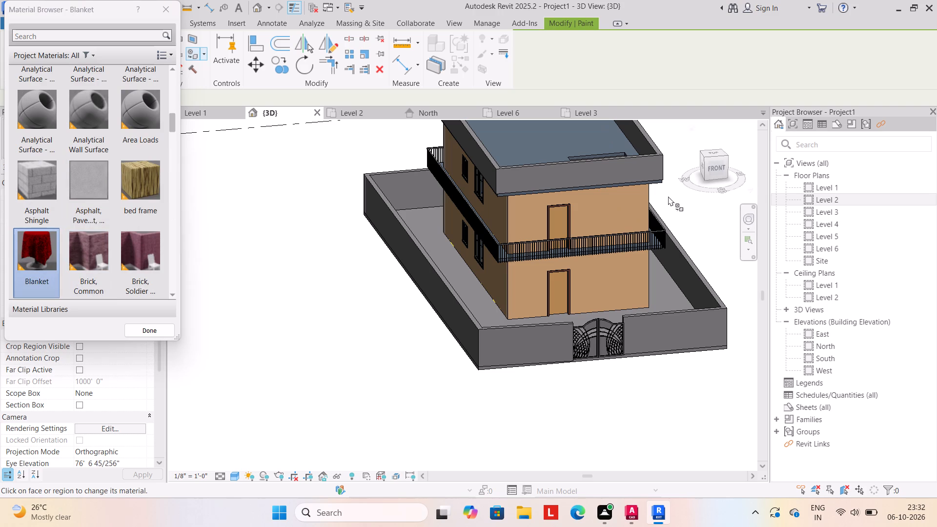
{"action": "left_click", "coordinate": [606, 168]}
{"action": "middle_click_drag", "start_coordinate": [614, 427], "coordinate": [469, 428], "text": "shift"}
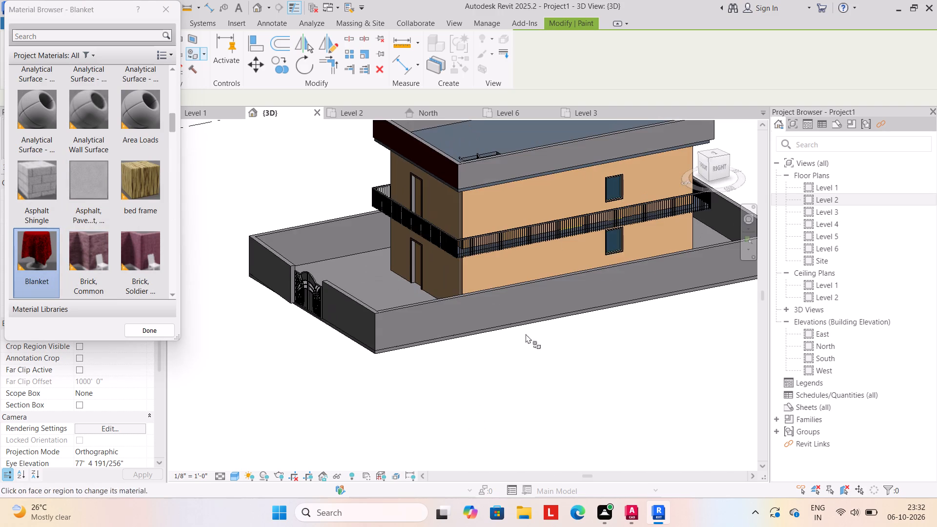
{"action": "left_click", "coordinate": [547, 156]}
{"action": "middle_click_drag", "start_coordinate": [641, 364], "coordinate": [466, 375], "text": "shift"}
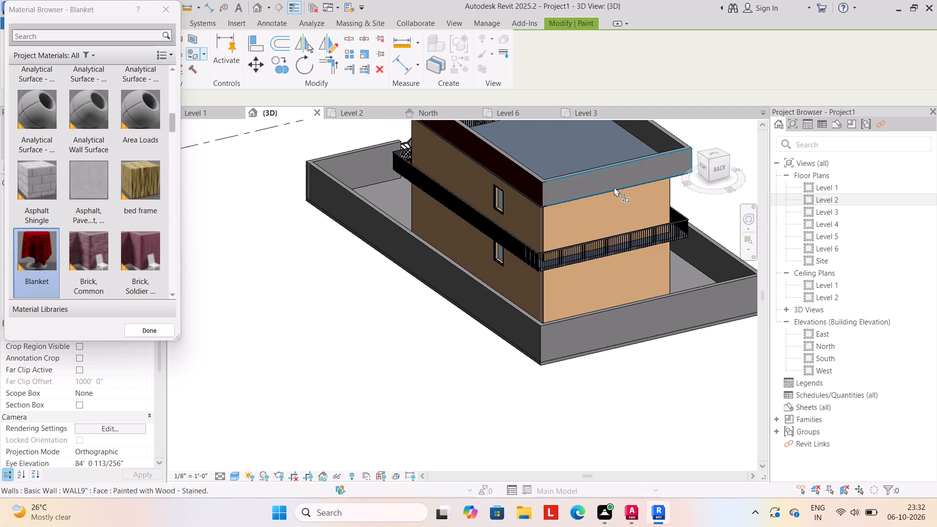
{"action": "left_click", "coordinate": [608, 164]}
{"action": "scroll", "coordinate": [697, 411], "scroll_direction": "up", "scroll_amount": 2, "text": "shift"}
{"action": "middle_click_drag", "start_coordinate": [691, 412], "coordinate": [500, 413], "text": "shift"}
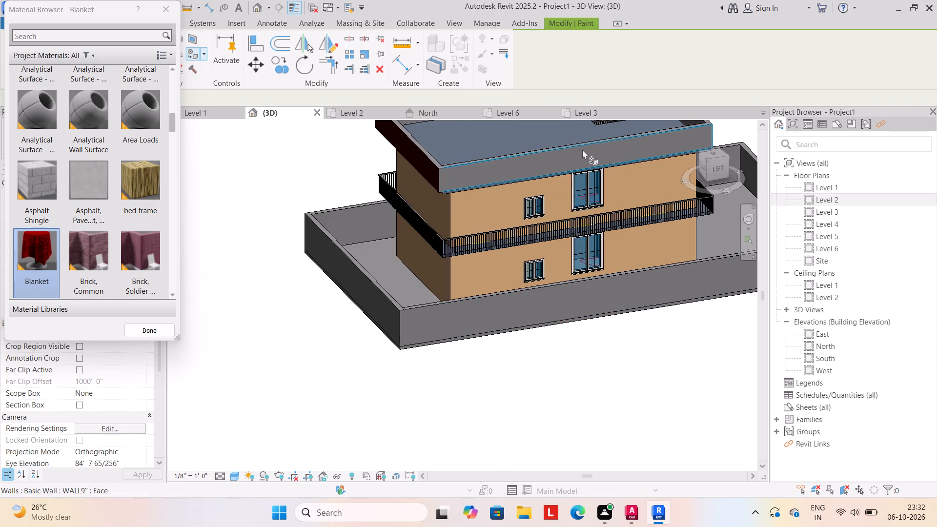
{"action": "left_click", "coordinate": [582, 149]}
{"action": "middle_click_drag", "start_coordinate": [712, 360], "coordinate": [500, 365], "text": "shift"}
{"action": "scroll", "coordinate": [501, 354], "scroll_direction": "up", "scroll_amount": 1}
{"action": "scroll", "coordinate": [503, 352], "scroll_direction": "down", "scroll_amount": 1}
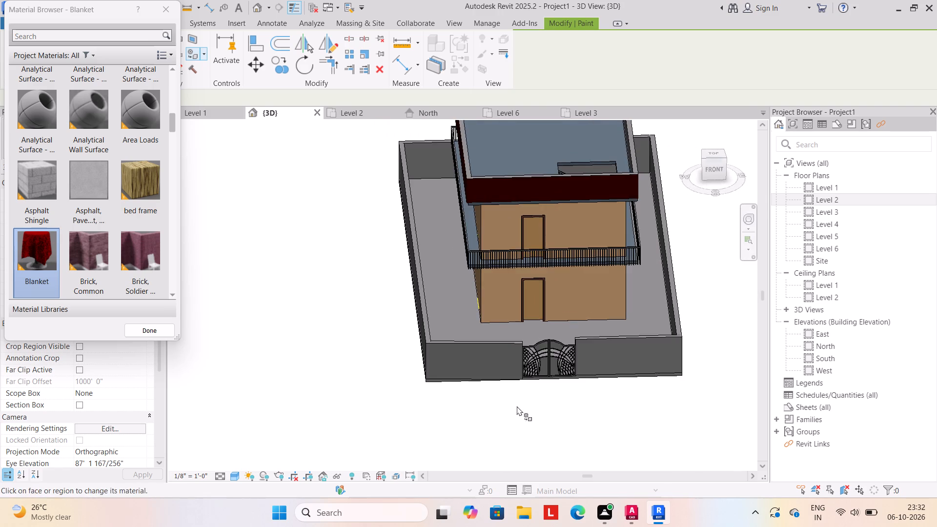
Paint the outer faces of the boundary wall around the plot, including both front segments beside the gate, with the bed frame material.
{"action": "middle_click_drag", "start_coordinate": [517, 406], "coordinate": [524, 365]}
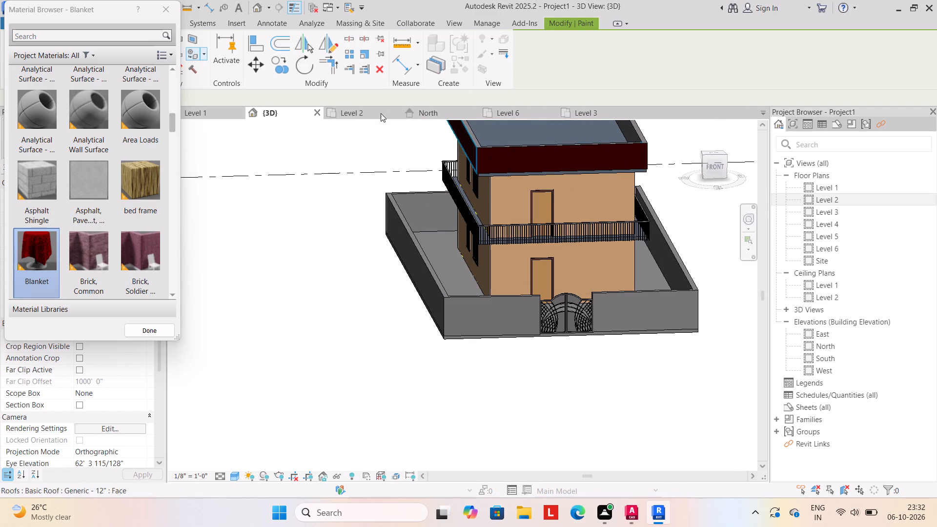
{"action": "left_click", "coordinate": [133, 179]}
{"action": "left_click", "coordinate": [489, 316]}
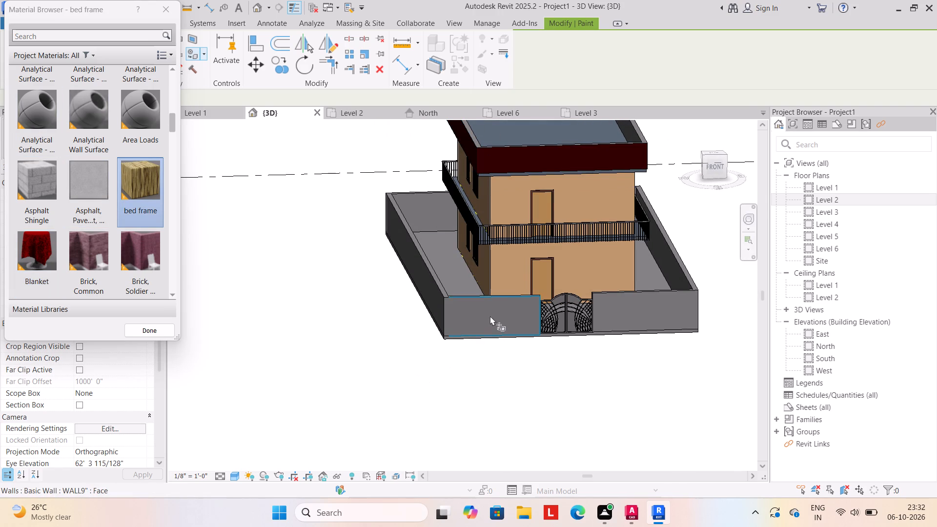
{"action": "middle_click_drag", "start_coordinate": [540, 428], "coordinate": [353, 430], "text": "shift"}
{"action": "left_click", "coordinate": [340, 276]}
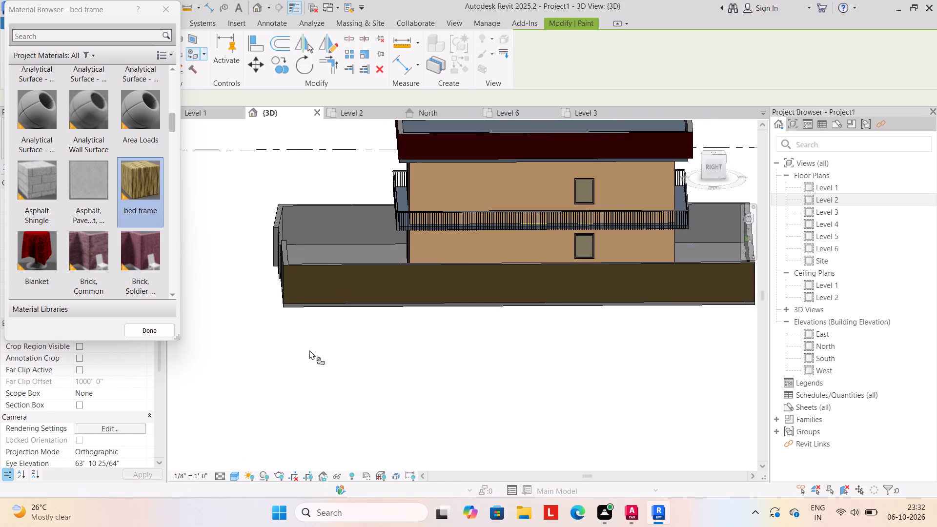
{"action": "middle_click_drag", "start_coordinate": [305, 369], "coordinate": [468, 401], "text": "shift"}
{"action": "left_click", "coordinate": [591, 351]}
{"action": "middle_click_drag", "start_coordinate": [603, 415], "coordinate": [257, 401], "text": "shift"}
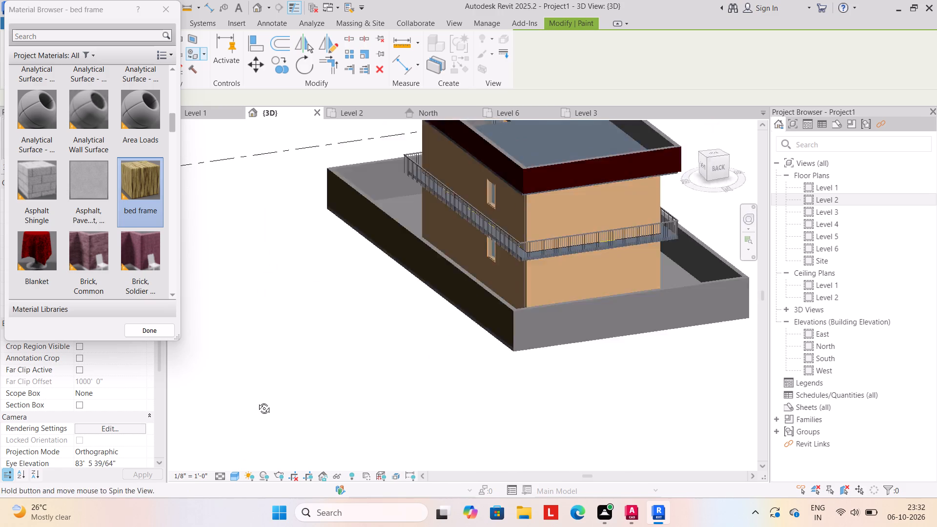
{"action": "middle_click_drag", "start_coordinate": [257, 401], "coordinate": [253, 401], "text": "shift"}
{"action": "left_click", "coordinate": [476, 305]}
{"action": "middle_click_drag", "start_coordinate": [550, 446], "coordinate": [283, 384], "text": "shift"}
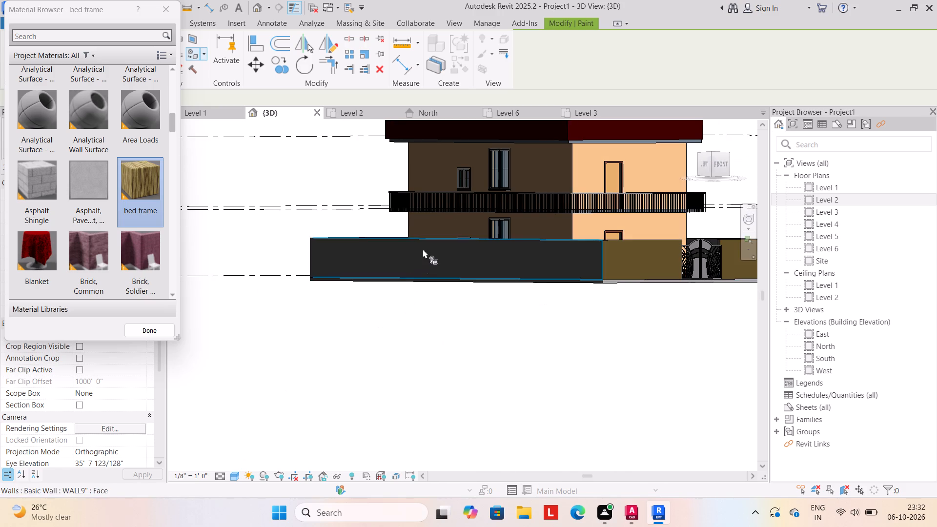
{"action": "left_click", "coordinate": [423, 249]}
{"action": "middle_click_drag", "start_coordinate": [508, 405], "coordinate": [333, 409]}
{"action": "middle_click_drag", "start_coordinate": [416, 412], "coordinate": [350, 422], "text": "shift"}
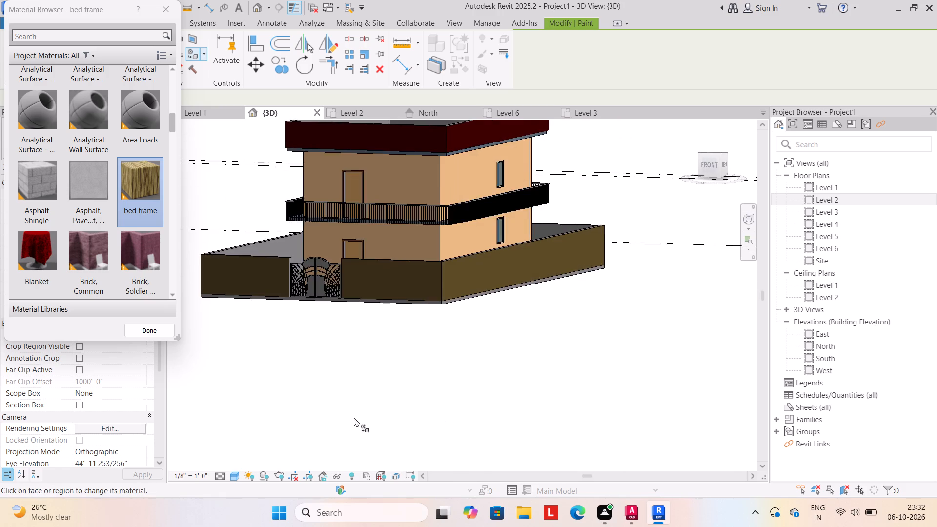
{"action": "scroll", "coordinate": [356, 416], "scroll_direction": "down", "scroll_amount": 2}
{"action": "middle_click_drag", "start_coordinate": [345, 420], "coordinate": [393, 448], "text": "shift"}
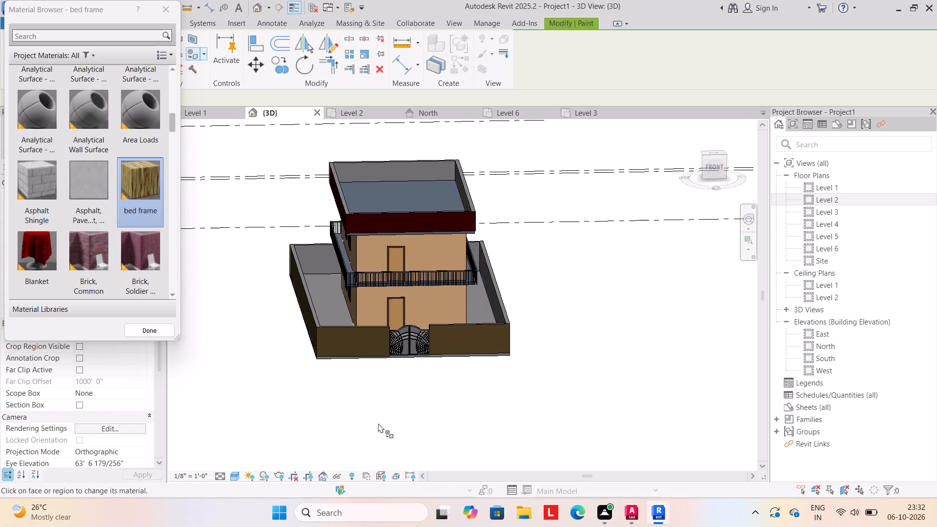
{"action": "scroll", "coordinate": [437, 402], "scroll_direction": "up", "scroll_amount": 2}
{"action": "scroll", "coordinate": [437, 402], "scroll_direction": "down", "scroll_amount": 3}
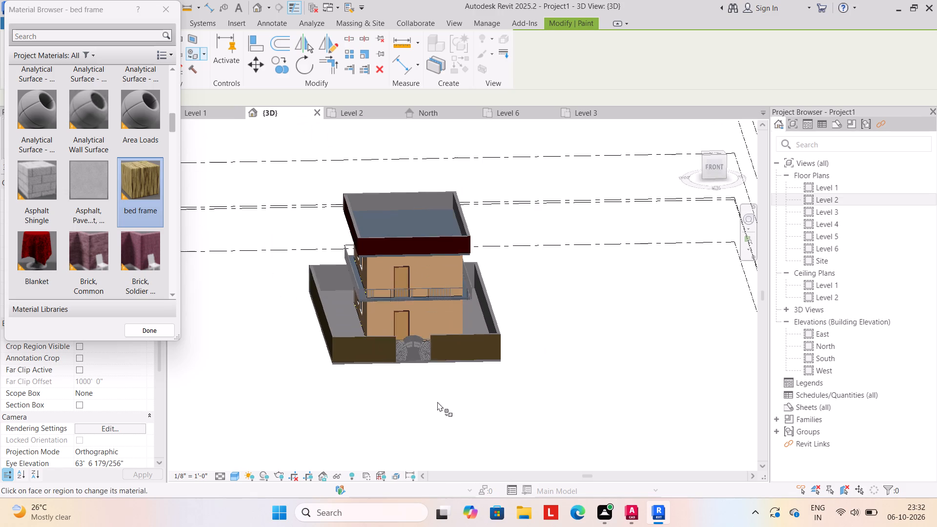
{"action": "left_click", "coordinate": [168, 12]}
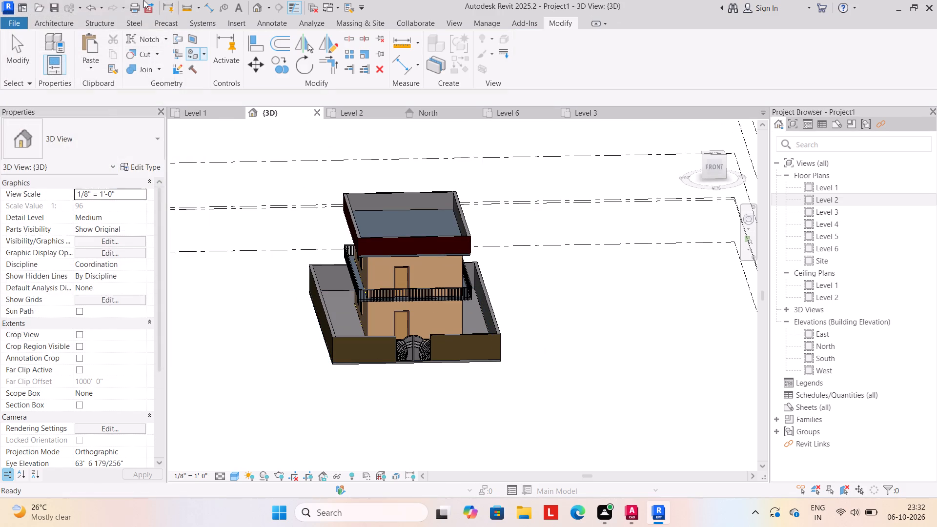
Create a Grassland - 16" toposolid on Level 1 from a rectangular sketch about 60' by 116' enclosing the boundary wall.
{"action": "left_click", "coordinate": [344, 20]}
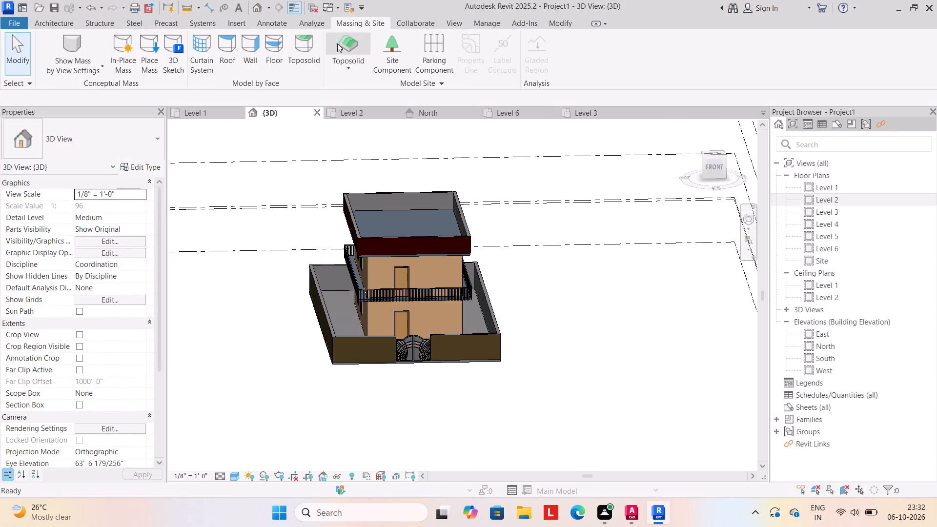
{"action": "left_click", "coordinate": [345, 69]}
{"action": "left_click", "coordinate": [356, 86]}
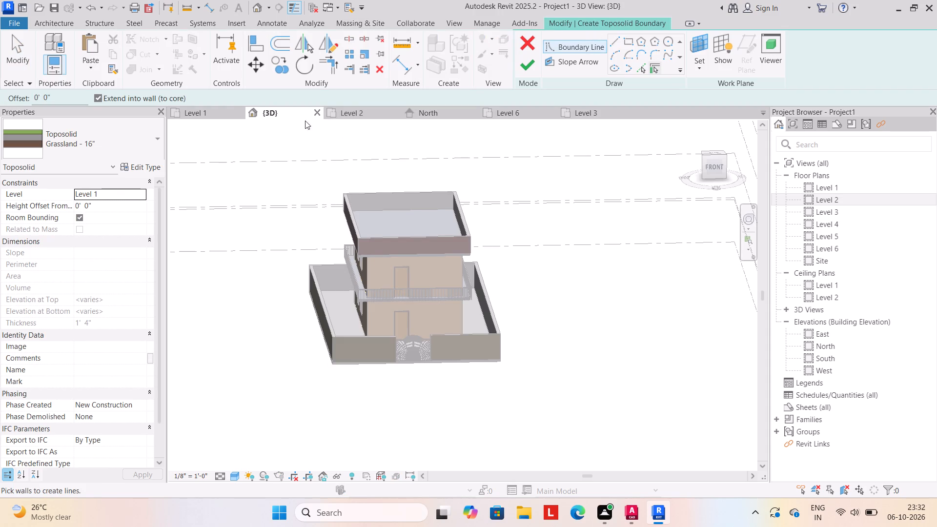
{"action": "left_click", "coordinate": [211, 110]}
{"action": "scroll", "coordinate": [376, 180], "scroll_direction": "down", "scroll_amount": 3}
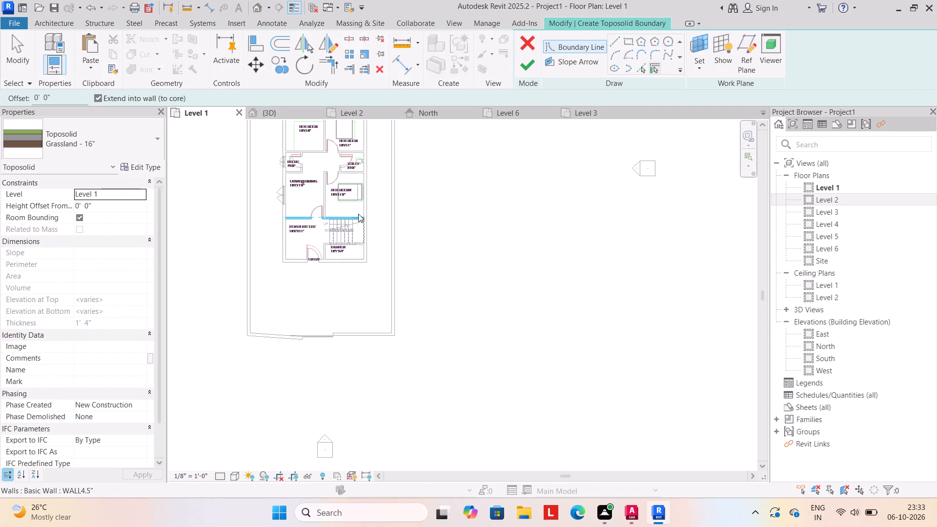
{"action": "scroll", "coordinate": [350, 221], "scroll_direction": "down", "scroll_amount": 3}
{"action": "middle_click_drag", "start_coordinate": [347, 249], "coordinate": [389, 297]}
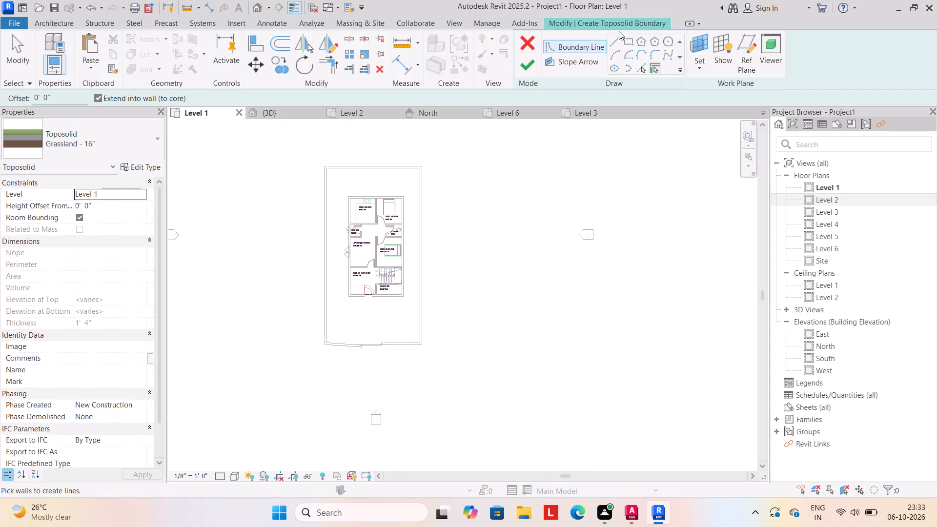
{"action": "left_click", "coordinate": [631, 43]}
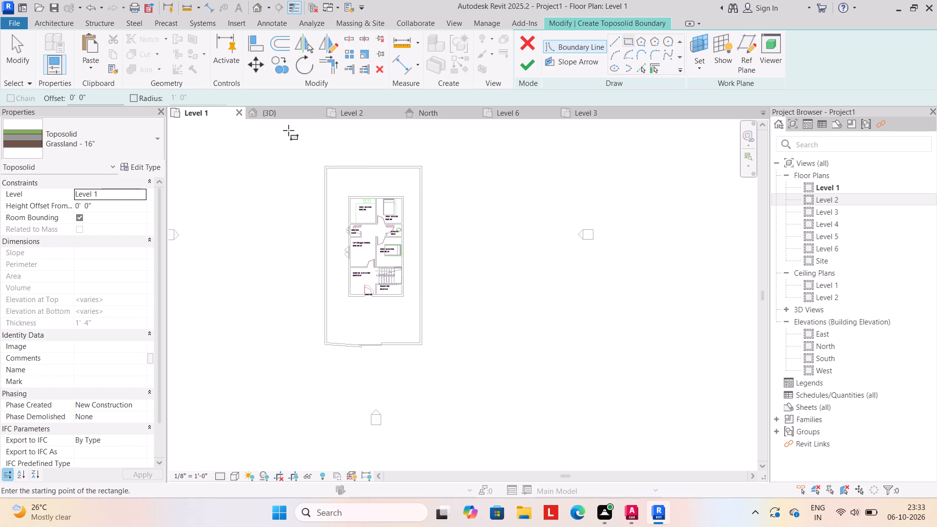
{"action": "scroll", "coordinate": [324, 158], "scroll_direction": "down", "scroll_amount": 1}
{"action": "middle_click_drag", "start_coordinate": [324, 164], "coordinate": [327, 194]}
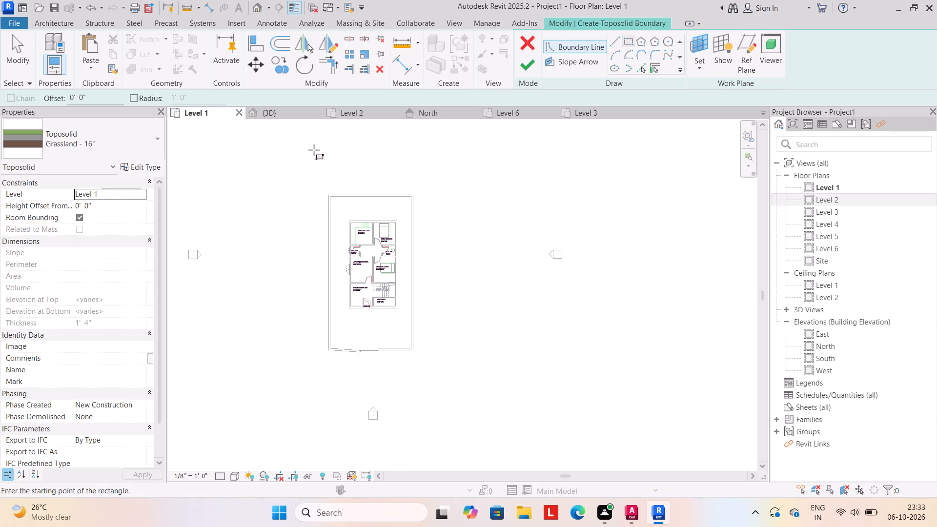
{"action": "left_click", "coordinate": [309, 151]}
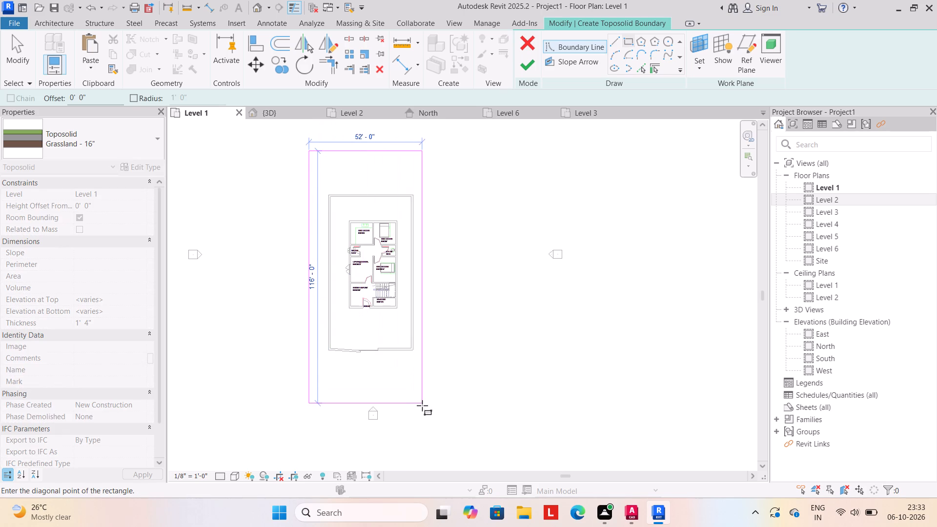
{"action": "left_click_drag", "start_coordinate": [444, 402], "coordinate": [448, 397]}
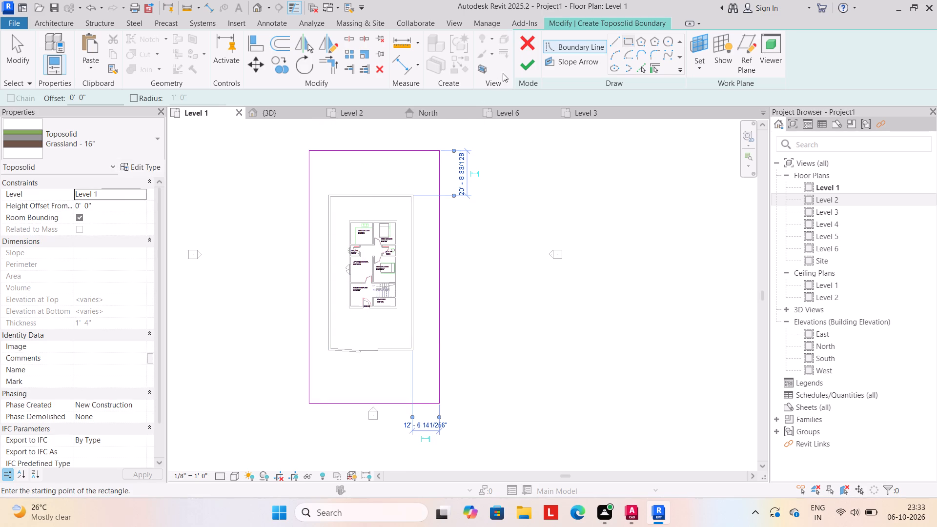
{"action": "left_click", "coordinate": [519, 62]}
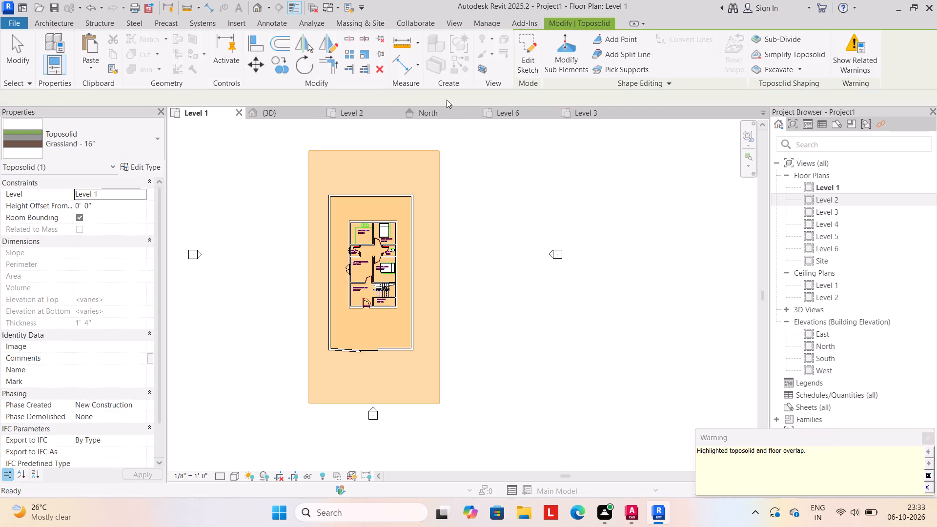
Set the toposolid's height offset from Level 1 to -6".
{"action": "left_click", "coordinate": [275, 113]}
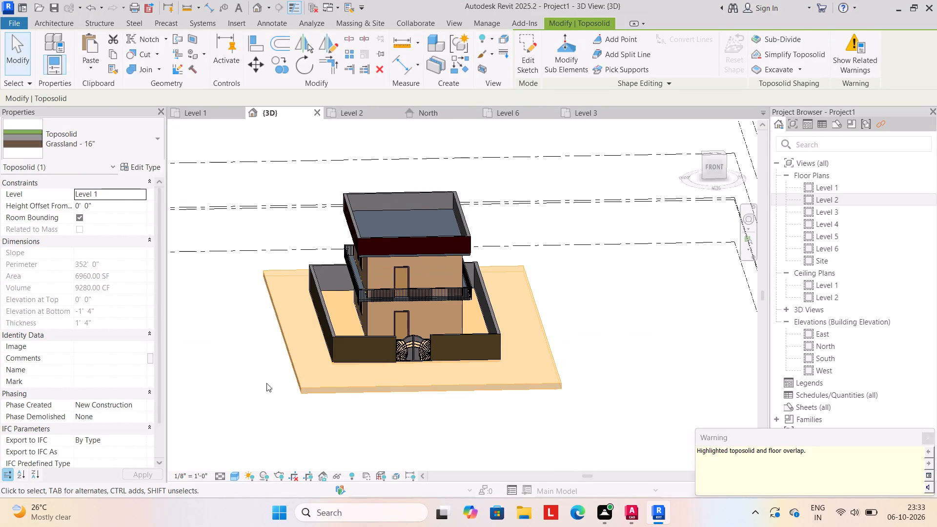
{"action": "left_click_drag", "start_coordinate": [253, 388], "coordinate": [263, 389]}
{"action": "left_click", "coordinate": [304, 386]}
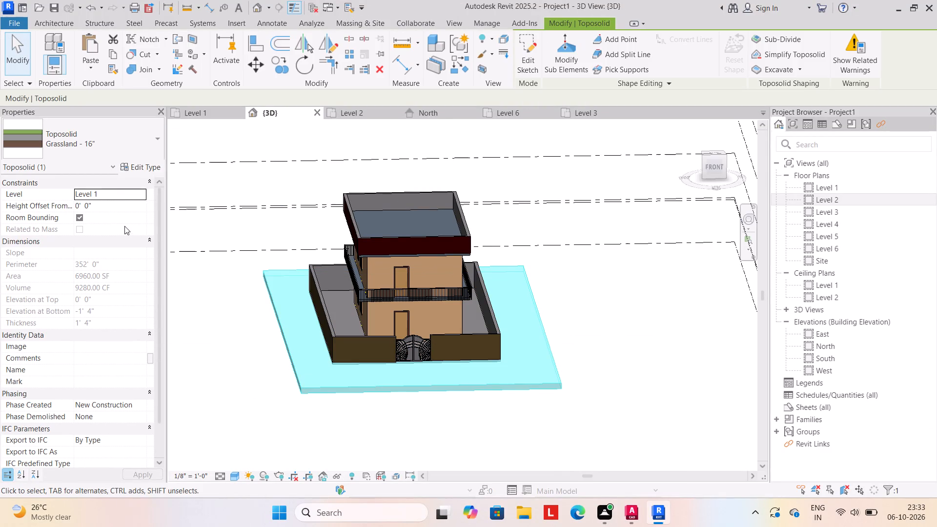
{"action": "left_click", "coordinate": [111, 210]}
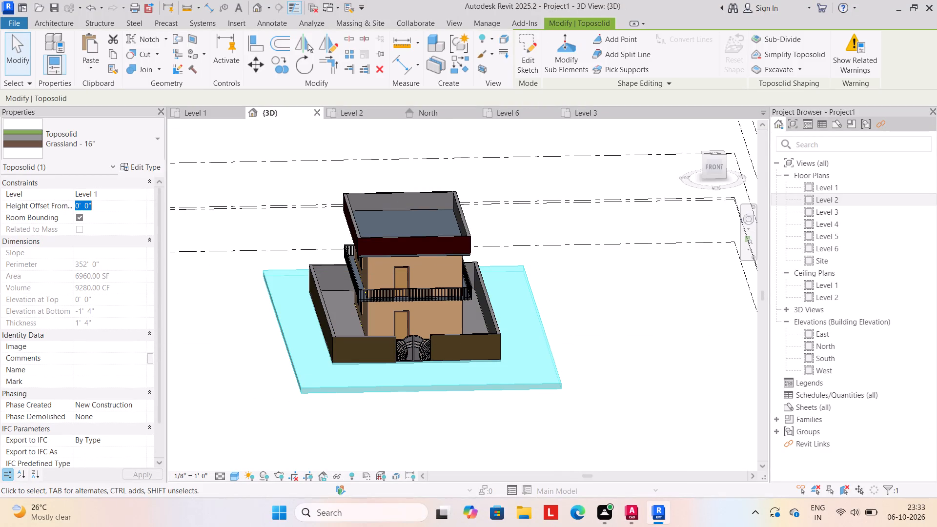
{"action": "type", "text": "-6\""}
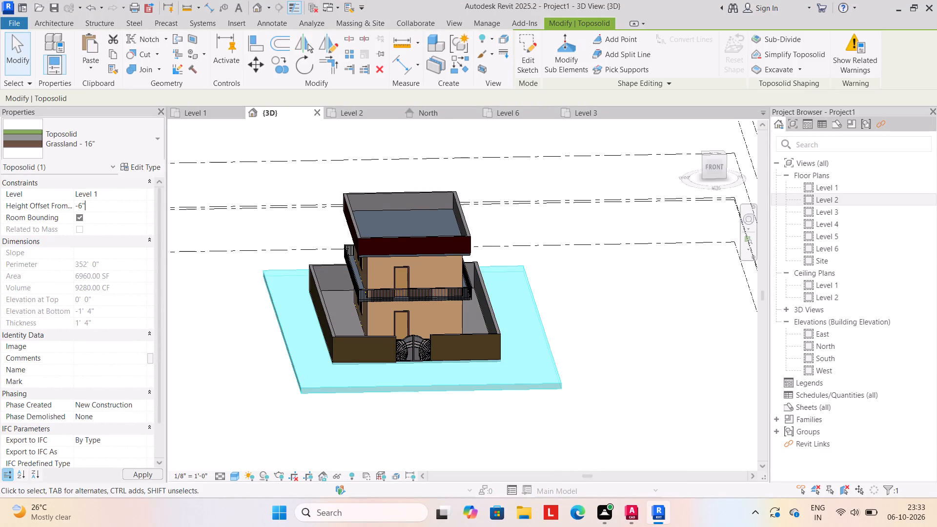
{"action": "key", "text": "Return"}
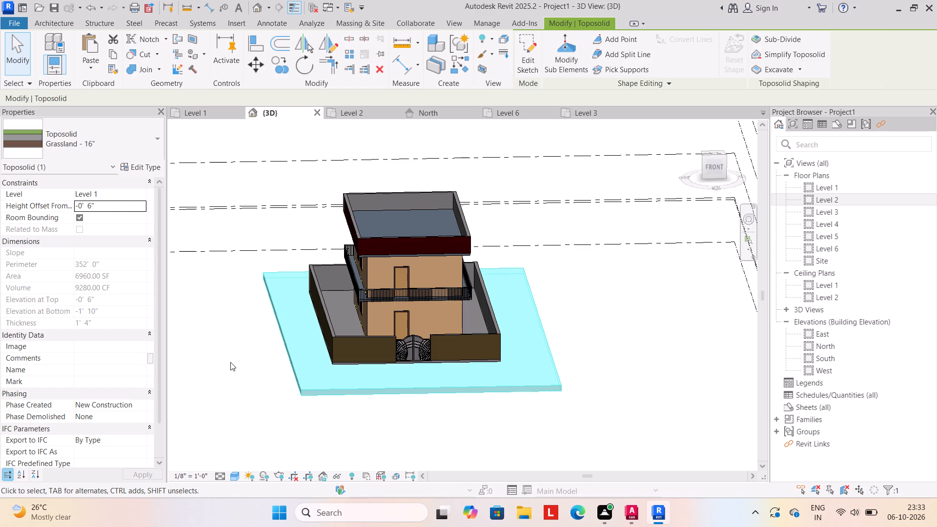
{"action": "left_click", "coordinate": [231, 362]}
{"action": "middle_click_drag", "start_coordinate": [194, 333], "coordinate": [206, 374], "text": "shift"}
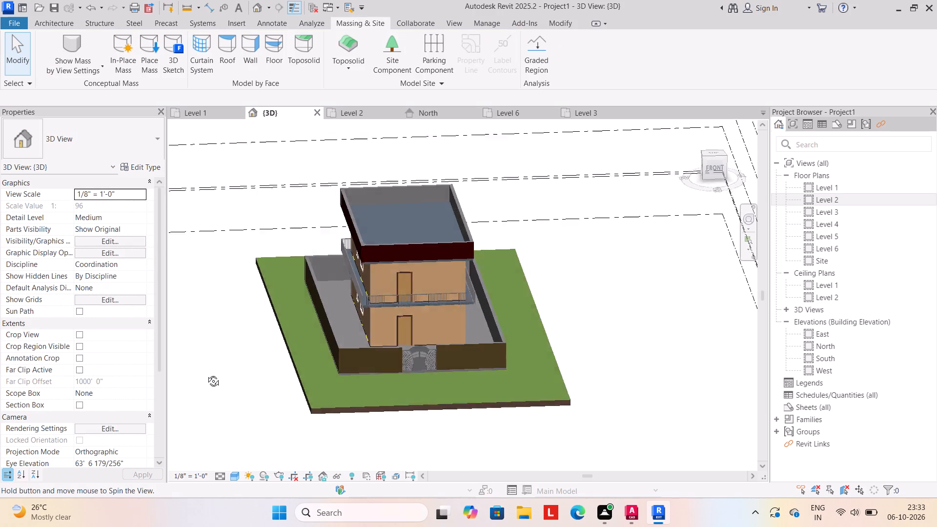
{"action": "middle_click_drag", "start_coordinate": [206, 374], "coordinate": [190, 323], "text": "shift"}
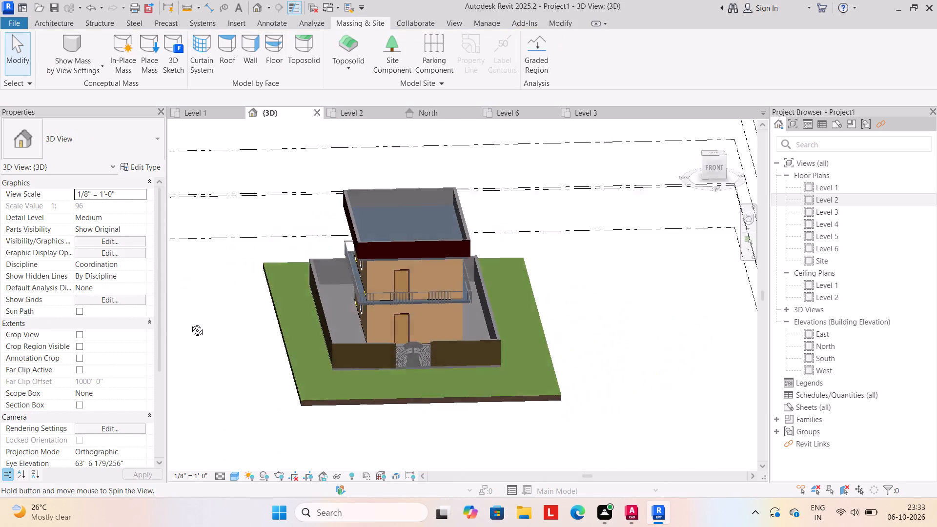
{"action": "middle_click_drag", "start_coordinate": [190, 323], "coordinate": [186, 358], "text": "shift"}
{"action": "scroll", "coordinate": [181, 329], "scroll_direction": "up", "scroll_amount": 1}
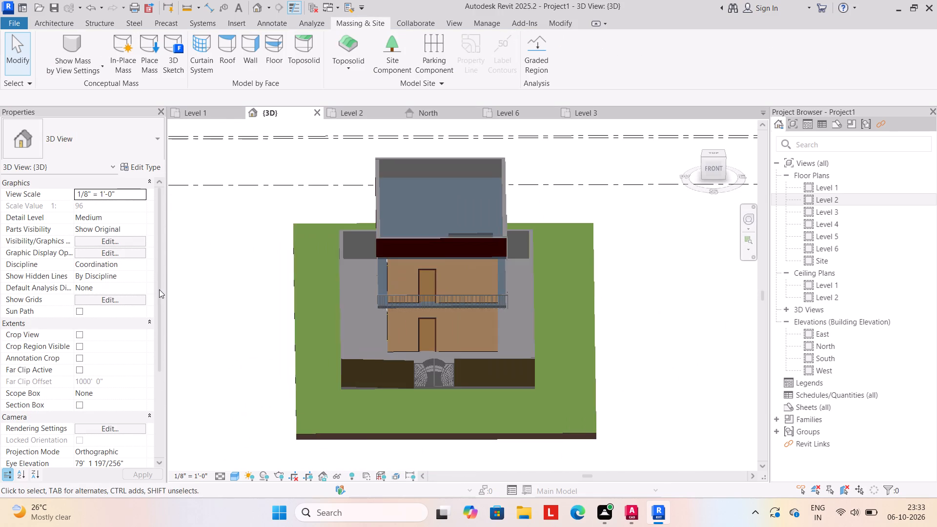
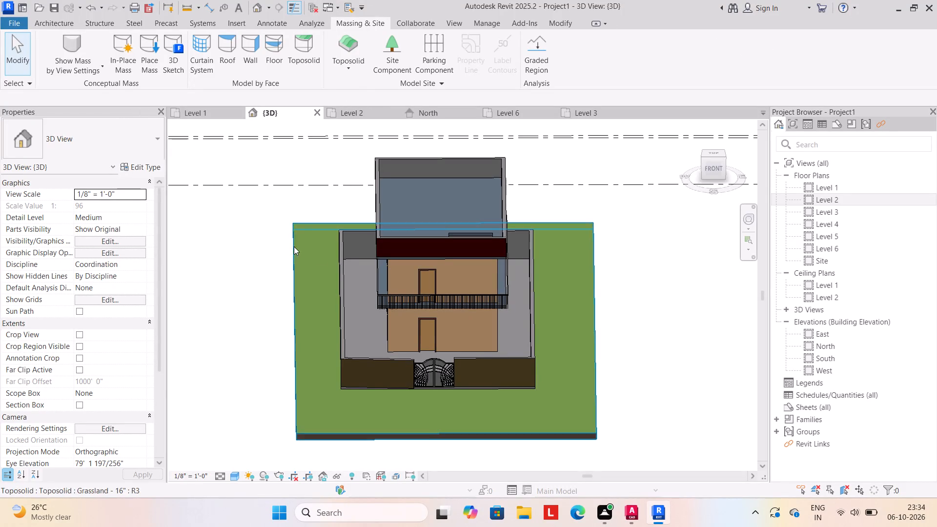
Start a new in-place model component in the Generic Models category, keeping the default name.
{"action": "middle_click_drag", "start_coordinate": [342, 287], "coordinate": [336, 256]}
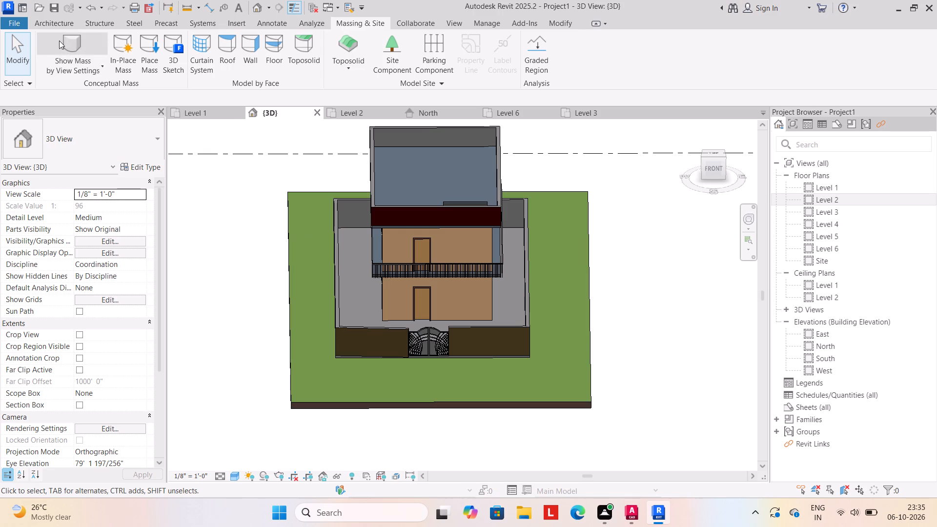
{"action": "left_click", "coordinate": [55, 17]}
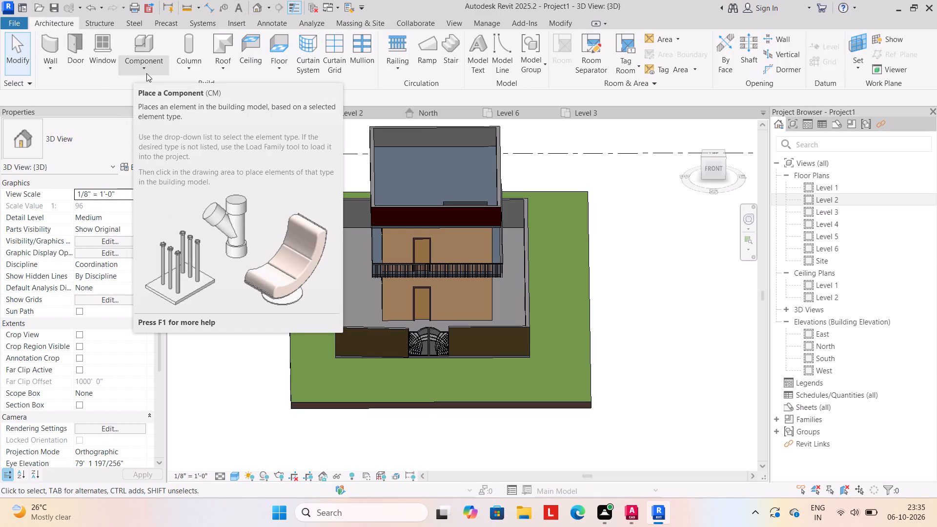
{"action": "left_click", "coordinate": [137, 65]}
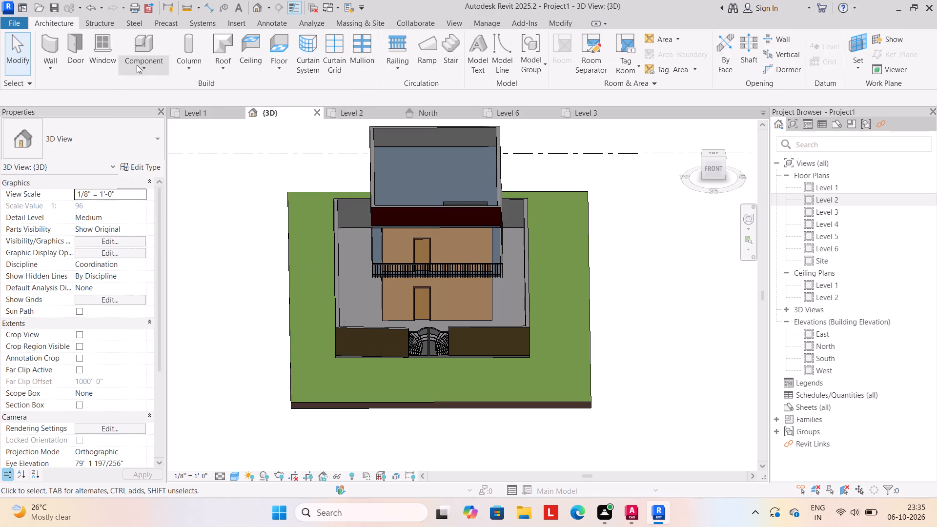
{"action": "left_click", "coordinate": [166, 124]}
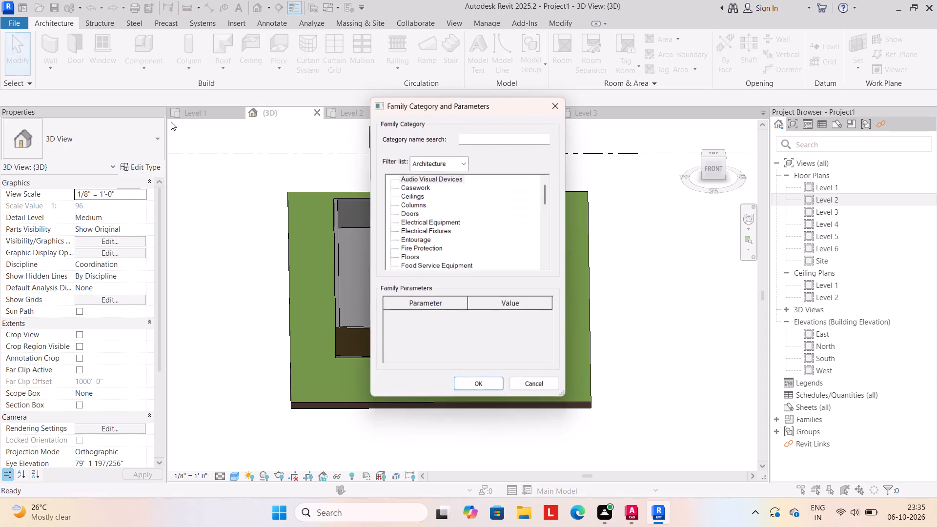
{"action": "scroll", "coordinate": [478, 239], "scroll_direction": "down", "scroll_amount": 5}
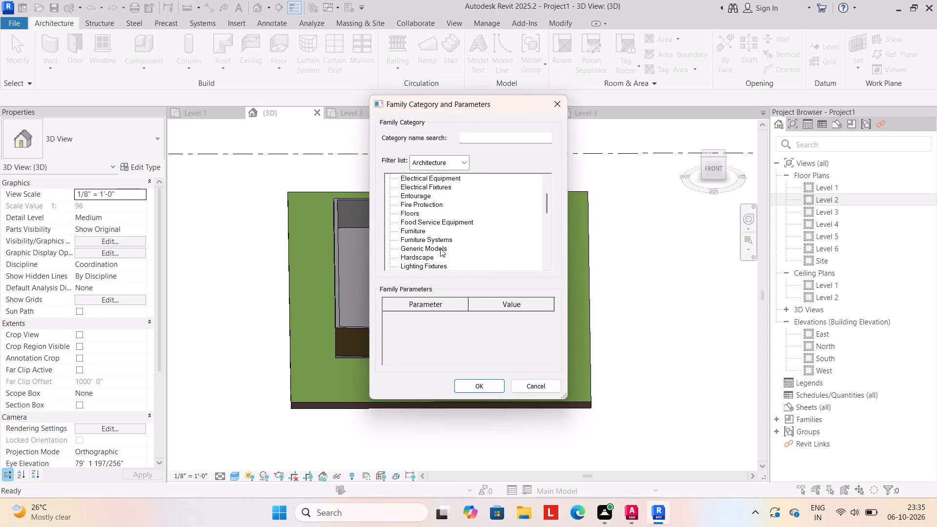
{"action": "left_click", "coordinate": [440, 249]}
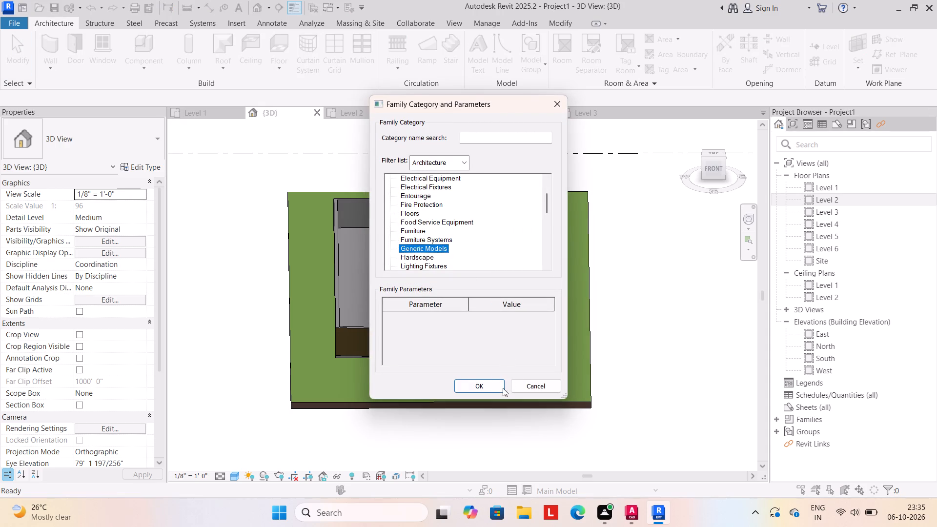
{"action": "left_click", "coordinate": [474, 382]}
{"action": "left_click", "coordinate": [486, 272]}
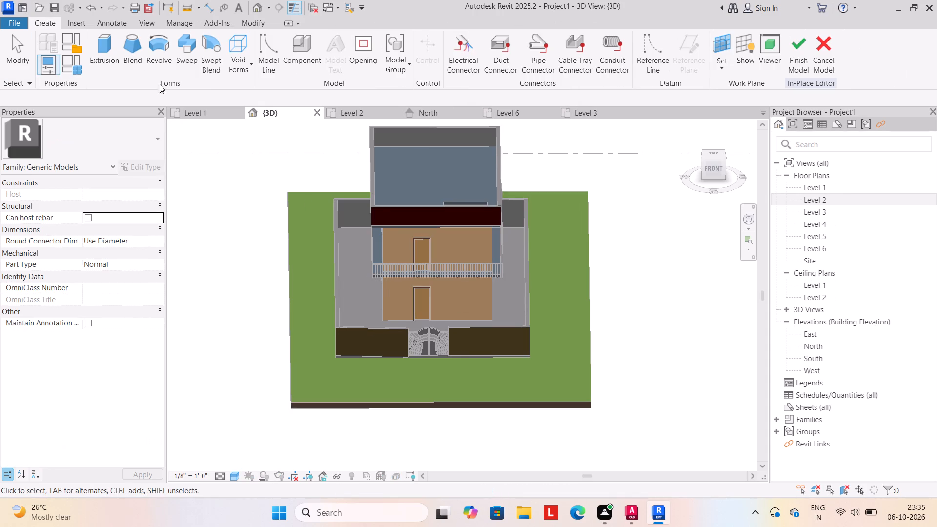
Extrude a rectangle about 58' by 10', 1' deep, on the Grassland toposolid's top face, along the lawn in front of the gate.
{"action": "left_click", "coordinate": [101, 49]}
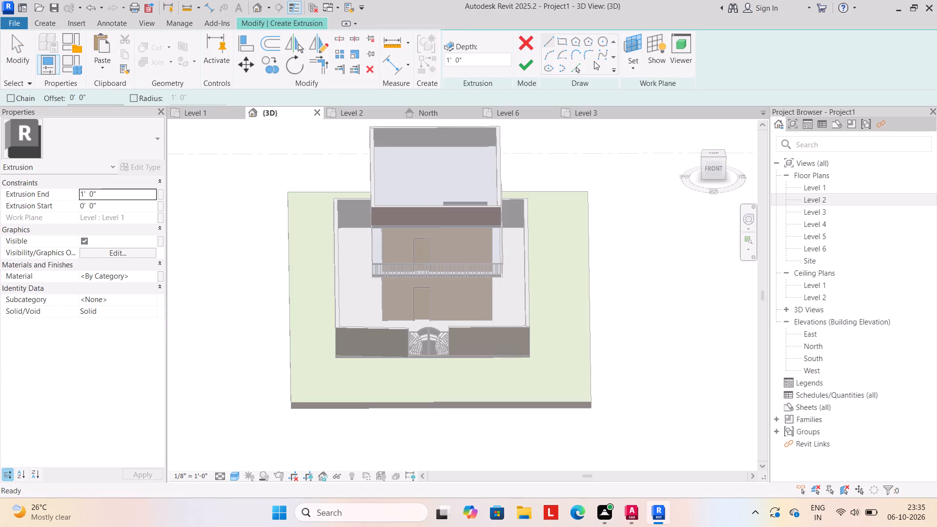
{"action": "left_click", "coordinate": [630, 70]}
{"action": "left_click_drag", "start_coordinate": [645, 109], "coordinate": [646, 118]}
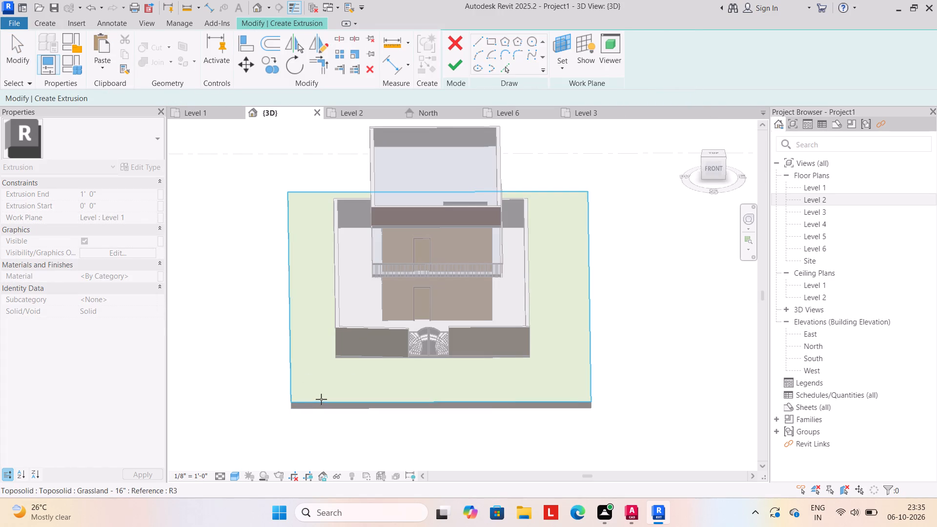
{"action": "left_click", "coordinate": [321, 399]}
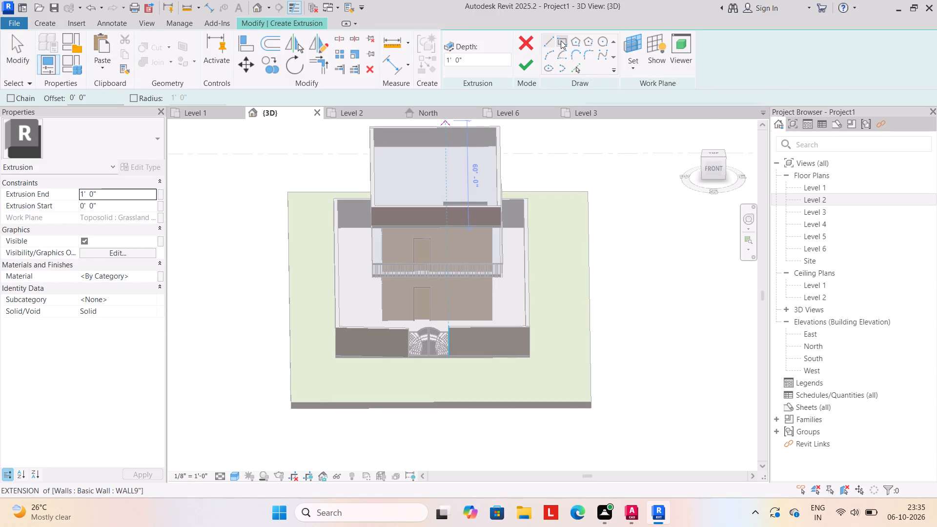
{"action": "left_click", "coordinate": [561, 41]}
{"action": "left_click_drag", "start_coordinate": [300, 392], "coordinate": [305, 390]}
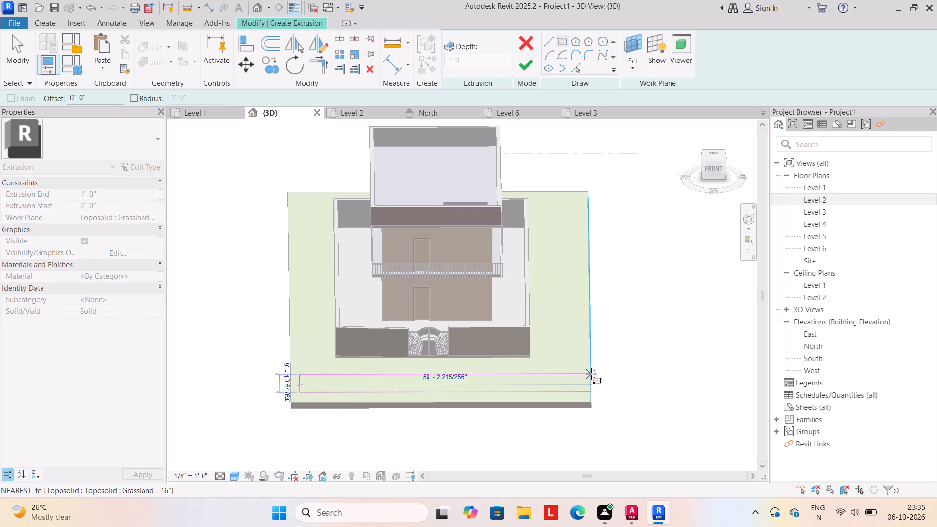
{"action": "left_click", "coordinate": [591, 372]}
{"action": "left_click", "coordinate": [518, 66]}
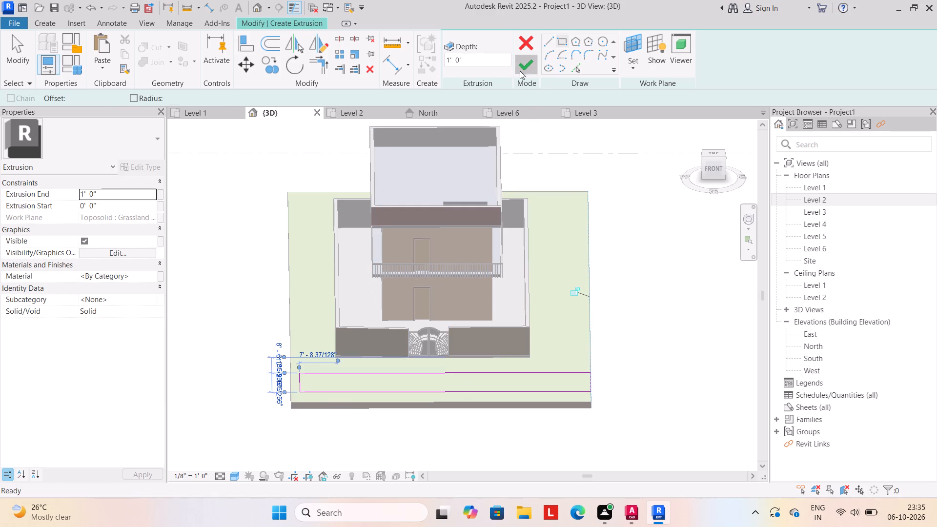
{"action": "left_click", "coordinate": [664, 263]}
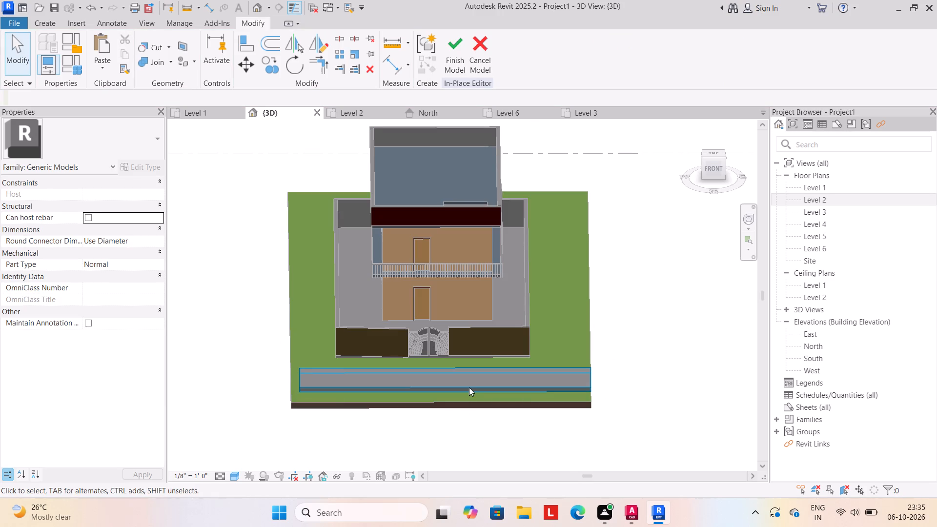
Stretch the extrusion's front side toward the lawn's front edge, about 26' from the compound wall.
{"action": "left_click", "coordinate": [469, 386]}
{"action": "scroll", "coordinate": [446, 398], "scroll_direction": "up", "scroll_amount": 4}
{"action": "left_click_drag", "start_coordinate": [445, 385], "coordinate": [447, 407]}
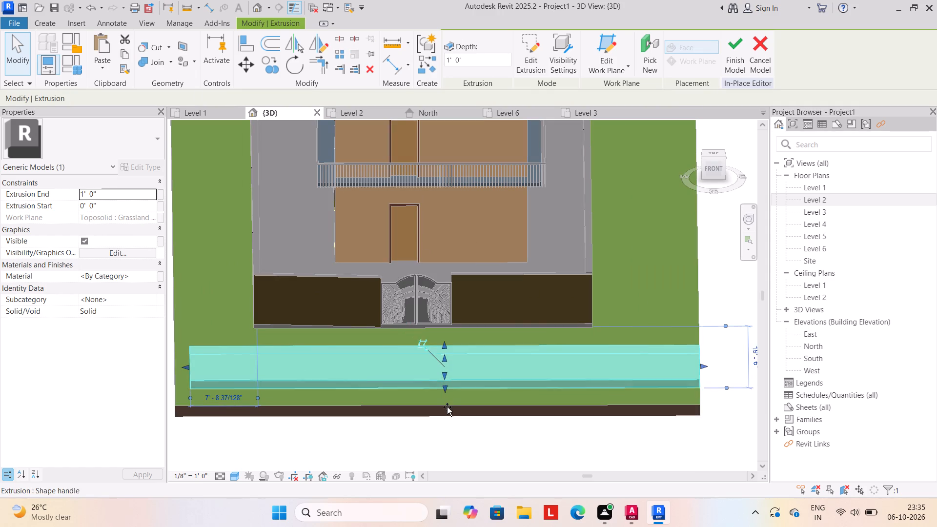
{"action": "left_click_drag", "start_coordinate": [447, 407], "coordinate": [450, 405]}
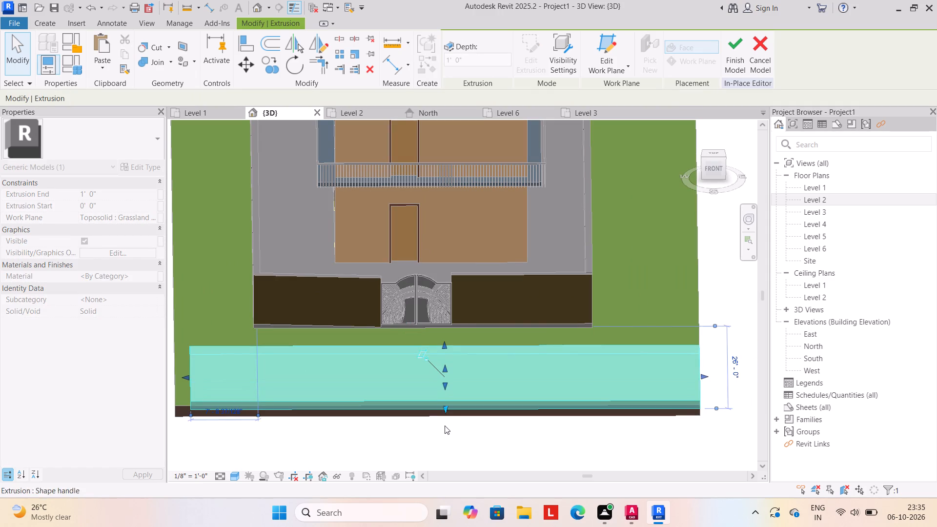
{"action": "left_click", "coordinate": [445, 436]}
{"action": "middle_click", "coordinate": [519, 412]}
{"action": "scroll", "coordinate": [465, 412], "scroll_direction": "down", "scroll_amount": 2}
{"action": "middle_click_drag", "start_coordinate": [468, 412], "coordinate": [498, 400]}
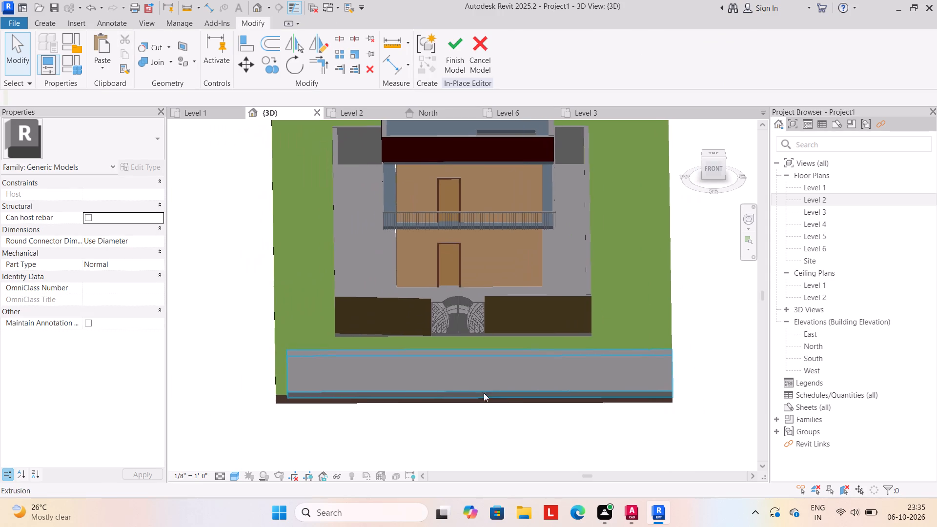
Stretch the extrusion's left end to meet the left edge of the Grassland toposolid.
{"action": "left_click", "coordinate": [288, 382]}
{"action": "scroll", "coordinate": [288, 385], "scroll_direction": "up", "scroll_amount": 5}
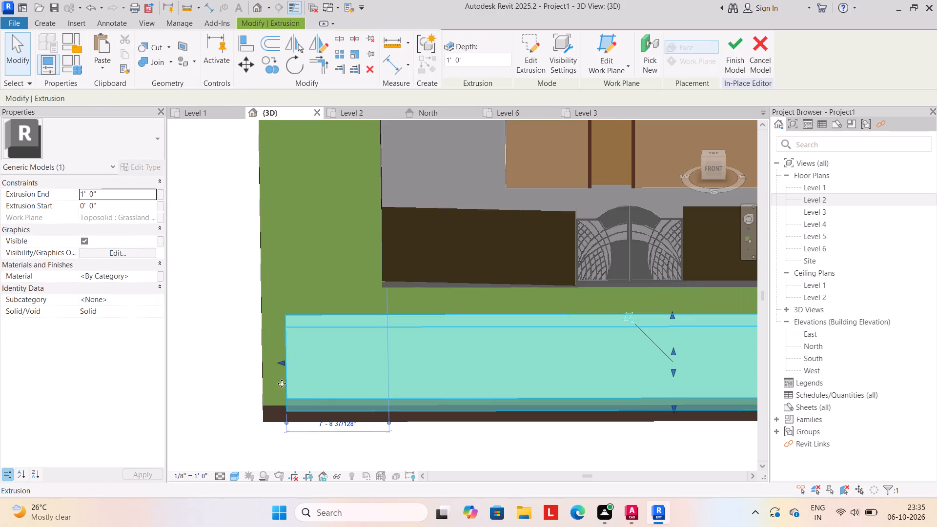
{"action": "left_click_drag", "start_coordinate": [284, 367], "coordinate": [268, 366]}
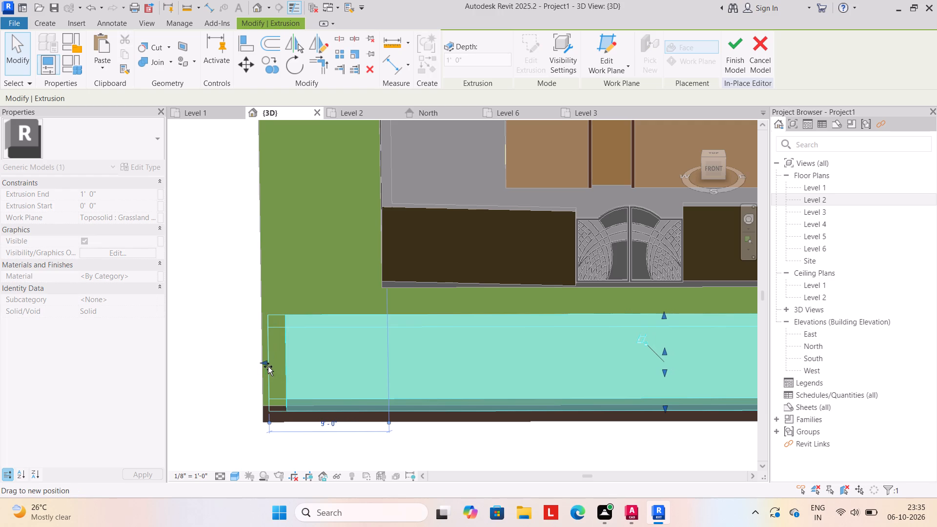
{"action": "left_click_drag", "start_coordinate": [268, 366], "coordinate": [261, 370]}
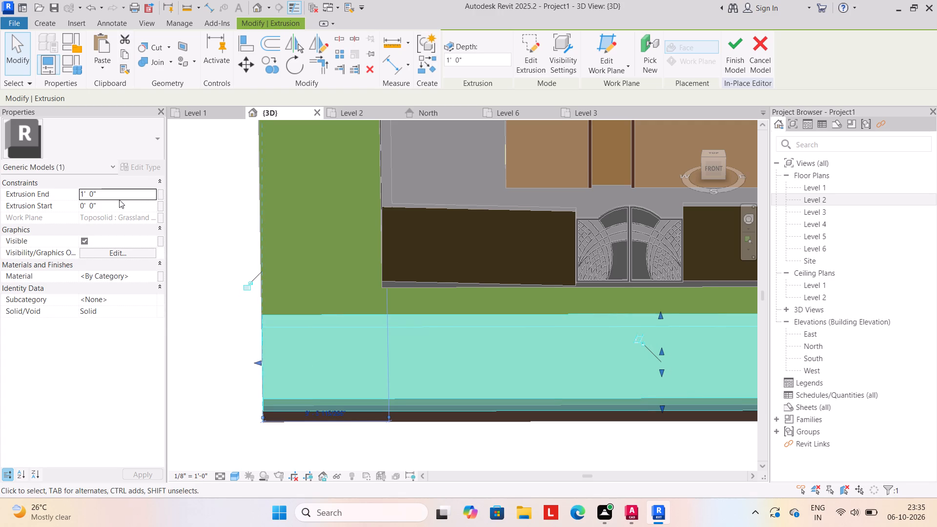
Set the strip's Extrusion End to 6" and finish the in-place model.
{"action": "left_click", "coordinate": [119, 199]}
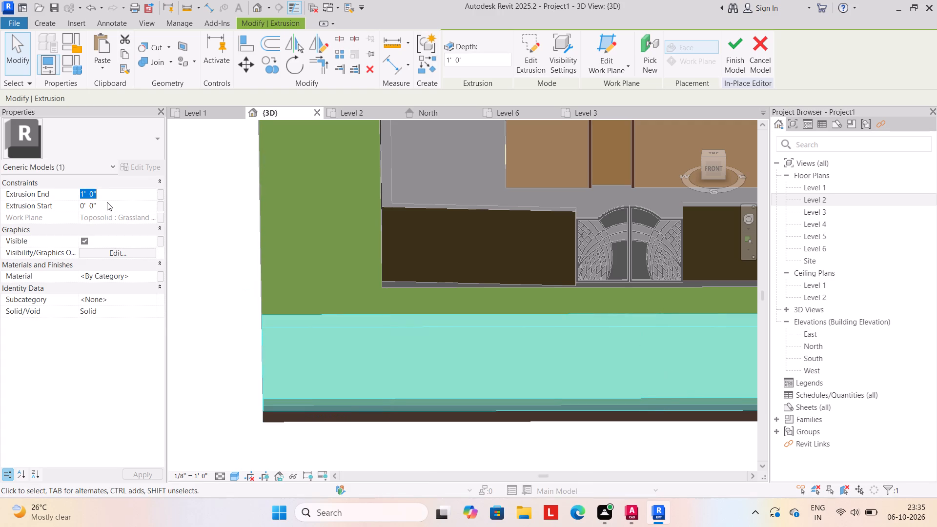
{"action": "type", "text": "6\""}
{"action": "key", "text": "Return"}
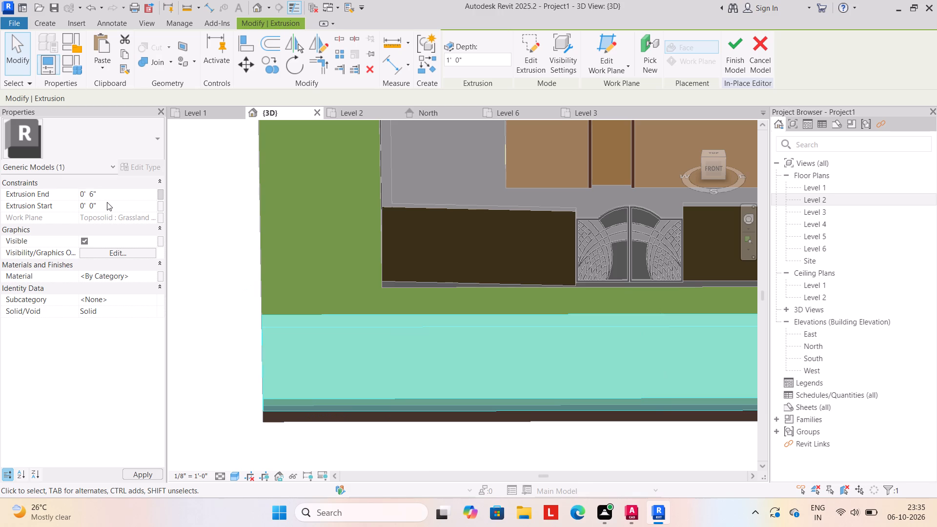
{"action": "scroll", "coordinate": [469, 353], "scroll_direction": "down", "scroll_amount": 3}
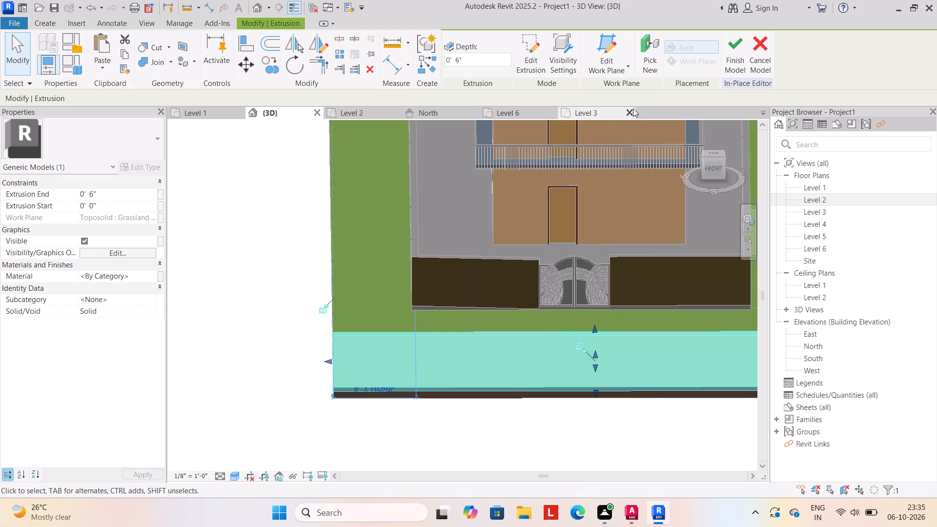
{"action": "left_click", "coordinate": [731, 46]}
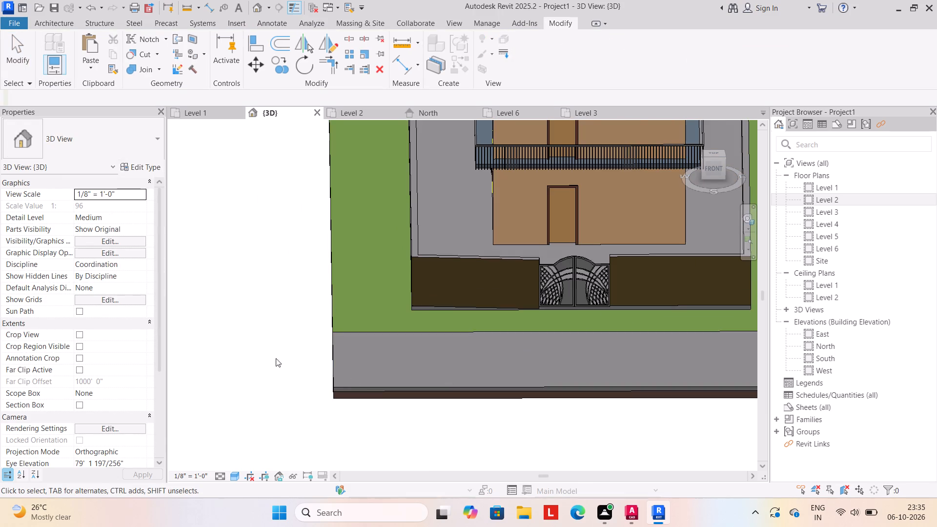
Examine the whole house from the front, including the new strip, the gate and the roof.
{"action": "scroll", "coordinate": [265, 352], "scroll_direction": "down", "scroll_amount": 4}
{"action": "middle_click_drag", "start_coordinate": [249, 361], "coordinate": [242, 365]}
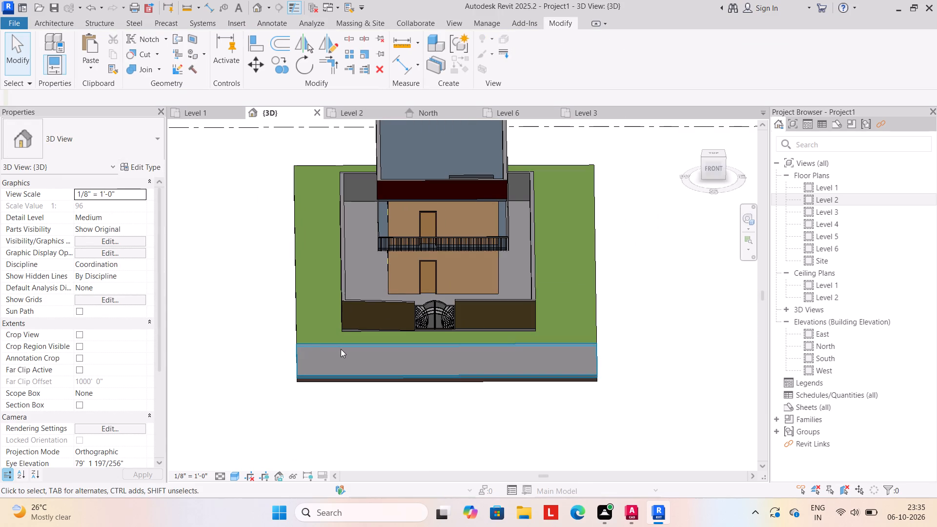
{"action": "scroll", "coordinate": [441, 307], "scroll_direction": "down", "scroll_amount": 3}
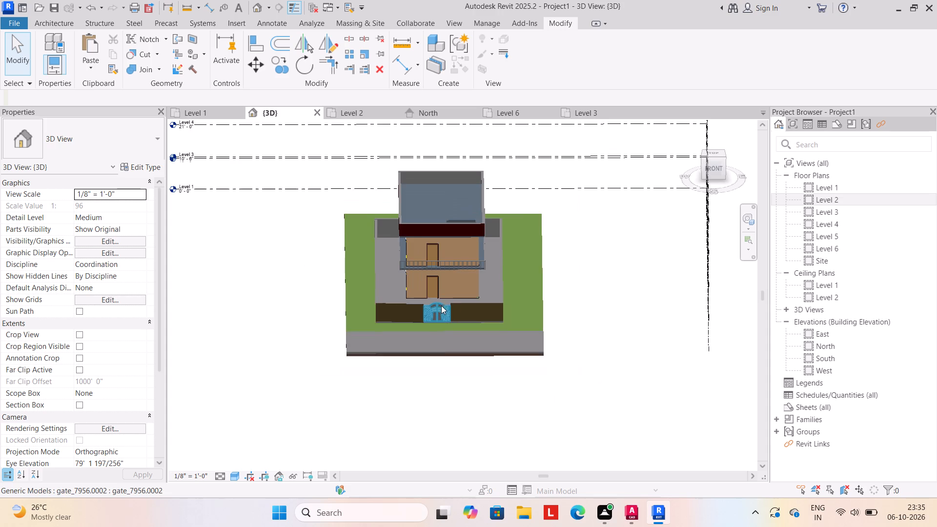
{"action": "middle_click_drag", "start_coordinate": [439, 317], "coordinate": [438, 356]}
{"action": "scroll", "coordinate": [428, 244], "scroll_direction": "up", "scroll_amount": 8}
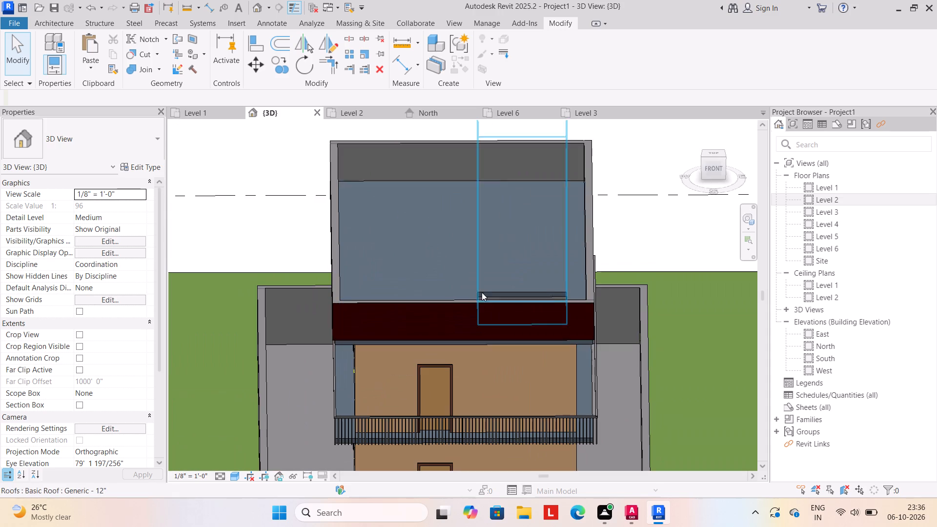
{"action": "scroll", "coordinate": [487, 293], "scroll_direction": "down", "scroll_amount": 8}
{"action": "middle_click_drag", "start_coordinate": [475, 346], "coordinate": [453, 280]}
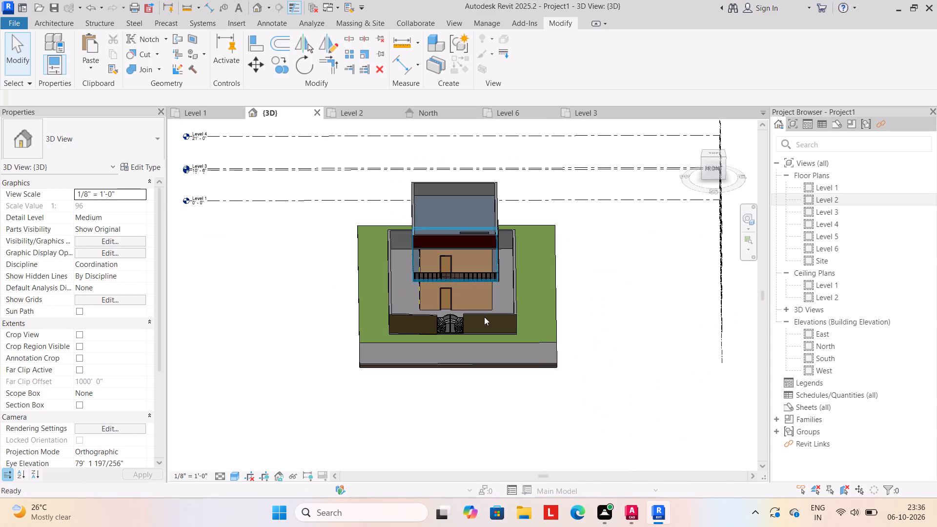
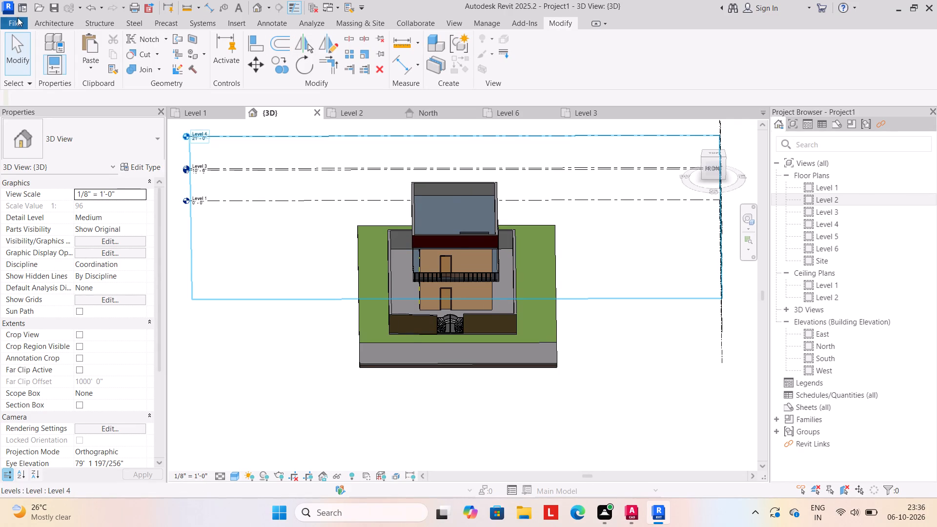
Load the Bamboo_plant_16776 family from the "tree and plant" folder of the SHUBHAM CITY library for component placement.
{"action": "left_click", "coordinate": [47, 20]}
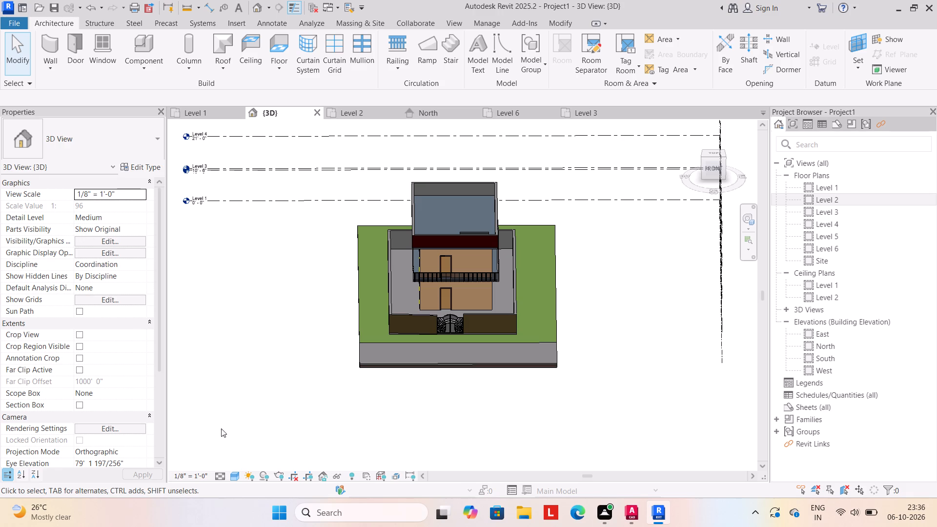
{"action": "scroll", "coordinate": [411, 343], "scroll_direction": "up", "scroll_amount": 4}
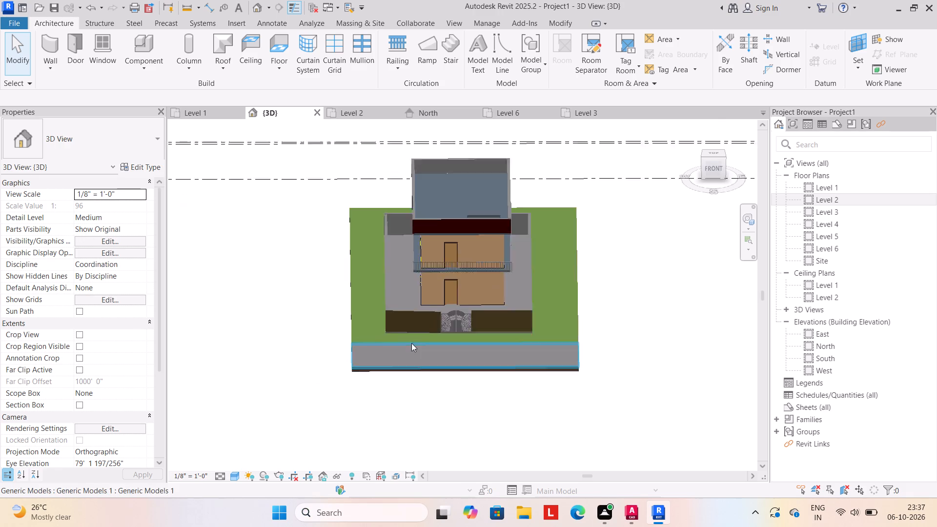
{"action": "scroll", "coordinate": [464, 357], "scroll_direction": "up", "scroll_amount": 1}
{"action": "scroll", "coordinate": [510, 357], "scroll_direction": "down", "scroll_amount": 4}
{"action": "middle_click_drag", "start_coordinate": [489, 356], "coordinate": [464, 377]}
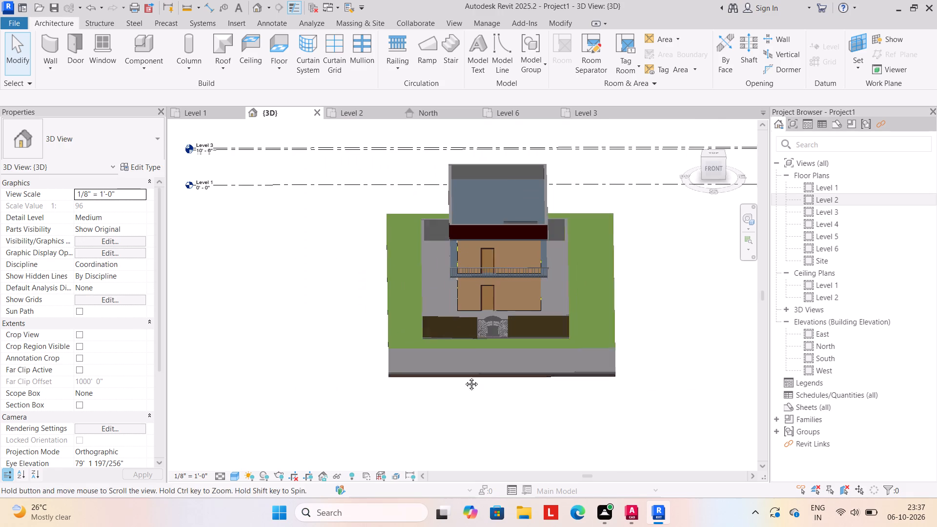
{"action": "middle_click_drag", "start_coordinate": [464, 377], "coordinate": [415, 389]}
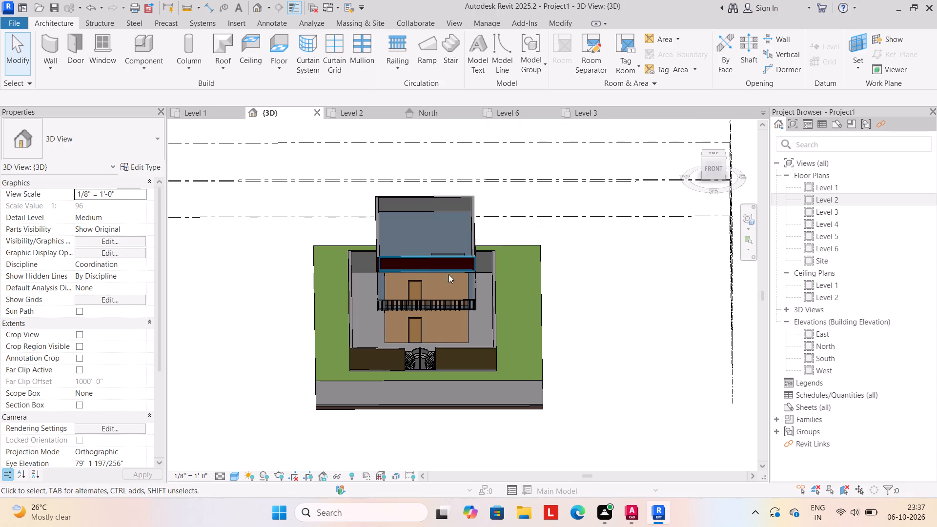
{"action": "scroll", "coordinate": [371, 391], "scroll_direction": "up", "scroll_amount": 2}
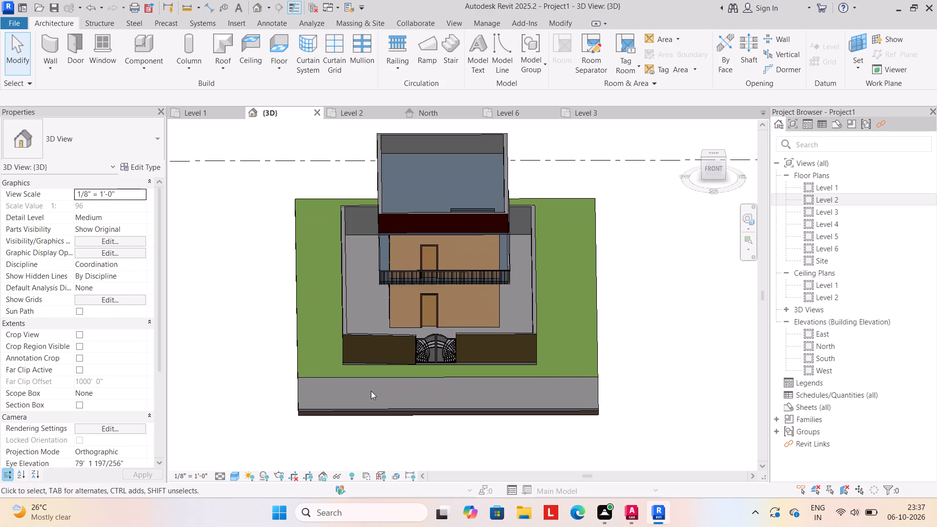
{"action": "scroll", "coordinate": [371, 391], "scroll_direction": "down", "scroll_amount": 1}
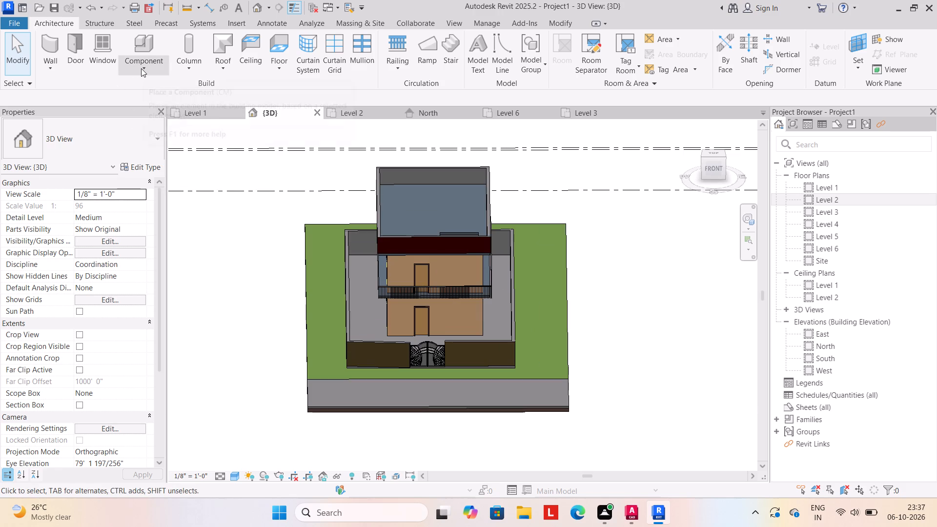
{"action": "left_click", "coordinate": [141, 68]}
{"action": "left_click", "coordinate": [189, 94]}
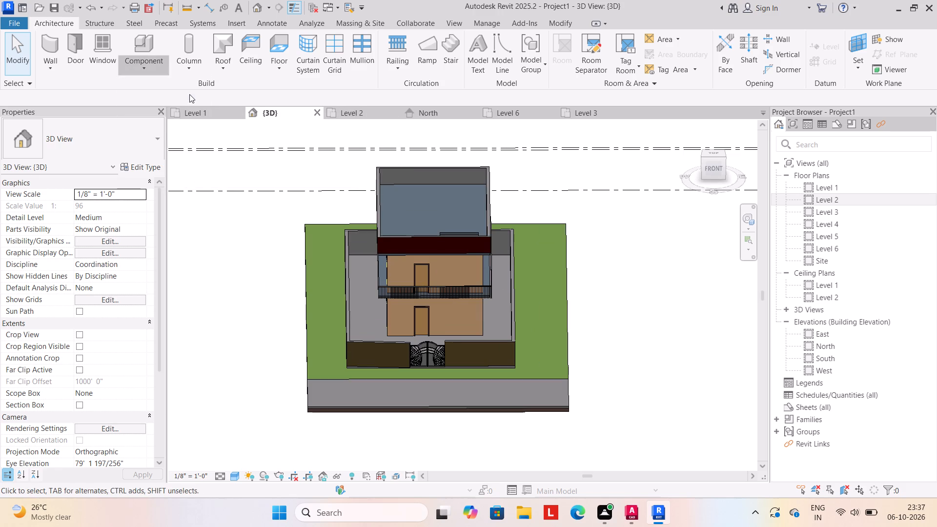
{"action": "left_click", "coordinate": [531, 43]}
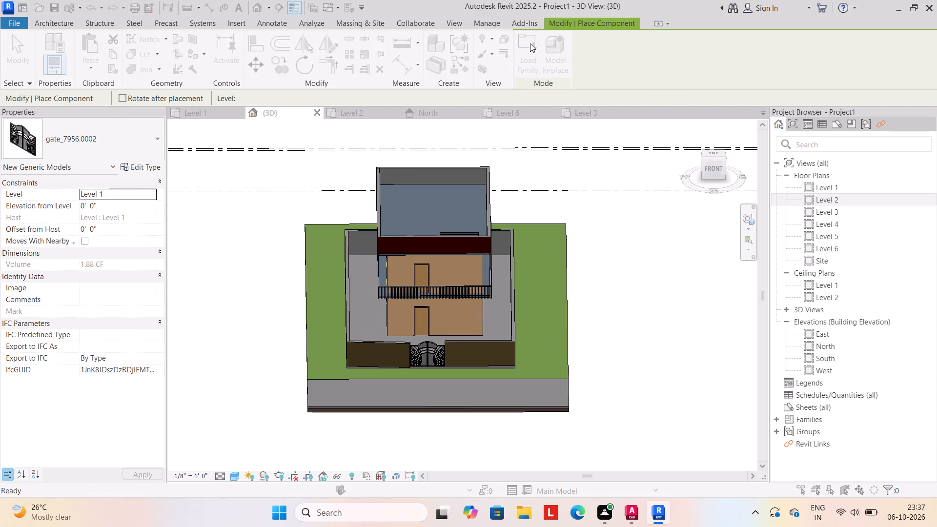
{"action": "scroll", "coordinate": [424, 268], "scroll_direction": "down", "scroll_amount": 3}
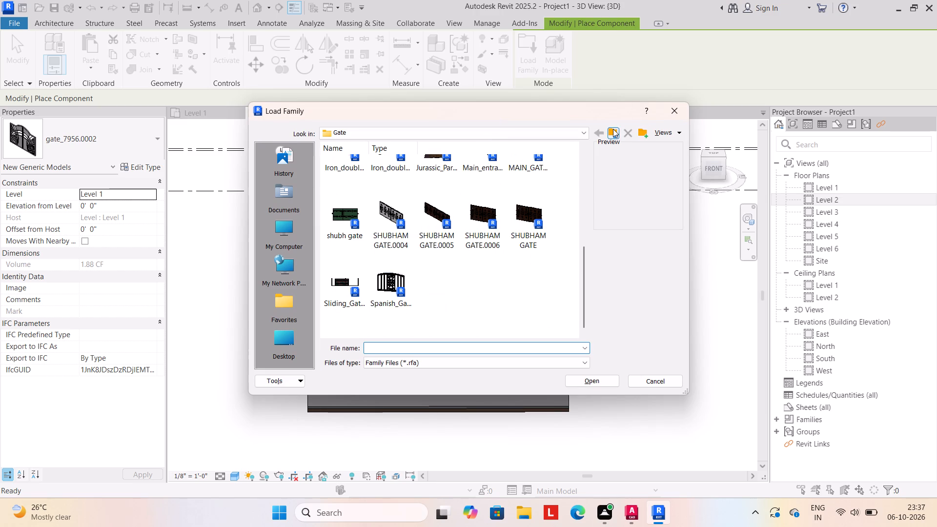
{"action": "left_click", "coordinate": [613, 129]}
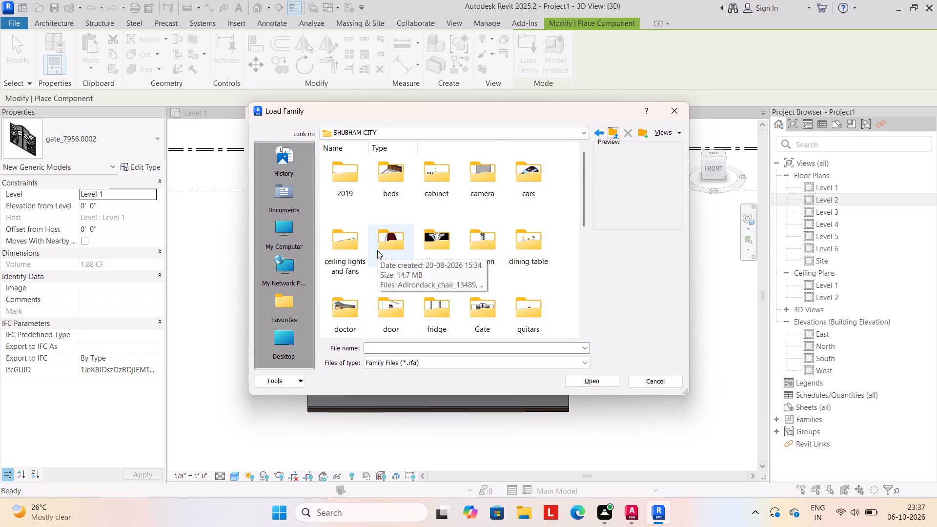
{"action": "scroll", "coordinate": [385, 234], "scroll_direction": "down", "scroll_amount": 9}
{"action": "scroll", "coordinate": [386, 235], "scroll_direction": "up", "scroll_amount": 3}
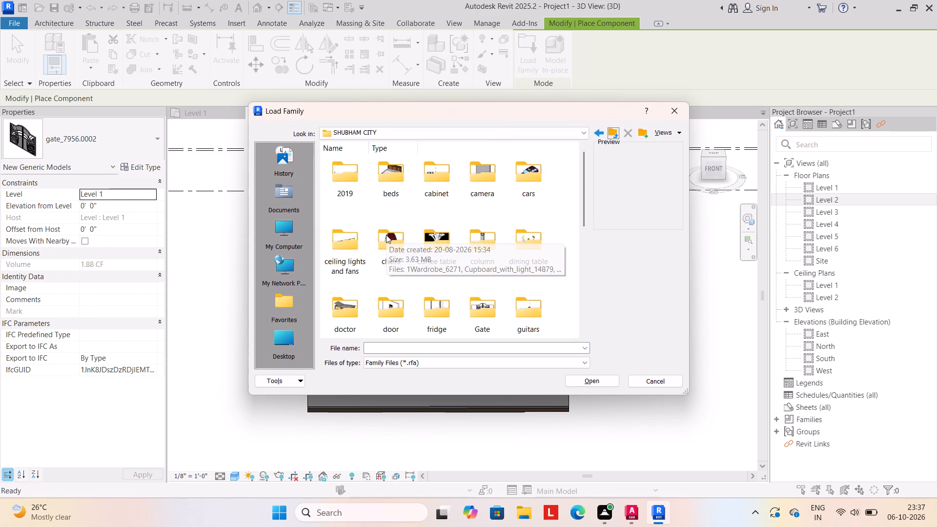
{"action": "scroll", "coordinate": [387, 235], "scroll_direction": "up", "scroll_amount": 3}
{"action": "scroll", "coordinate": [387, 235], "scroll_direction": "down", "scroll_amount": 4}
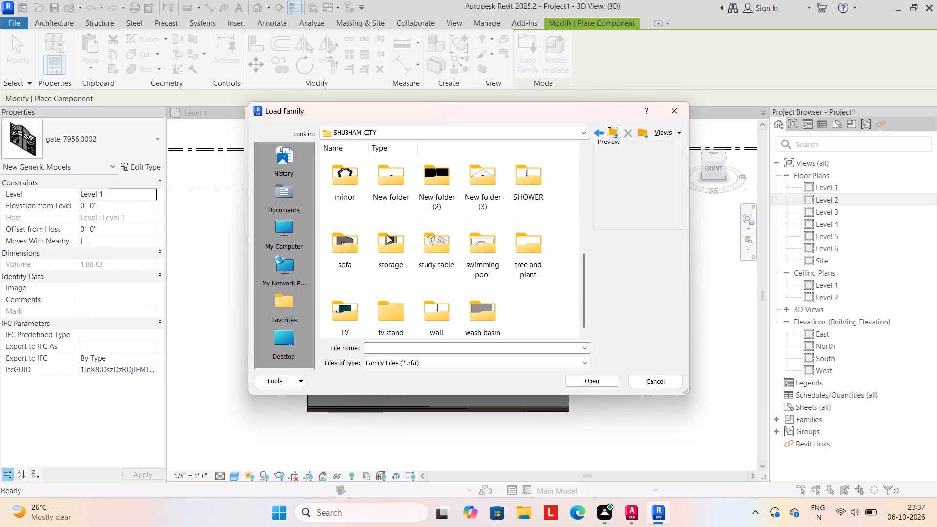
{"action": "double_click", "coordinate": [534, 242]}
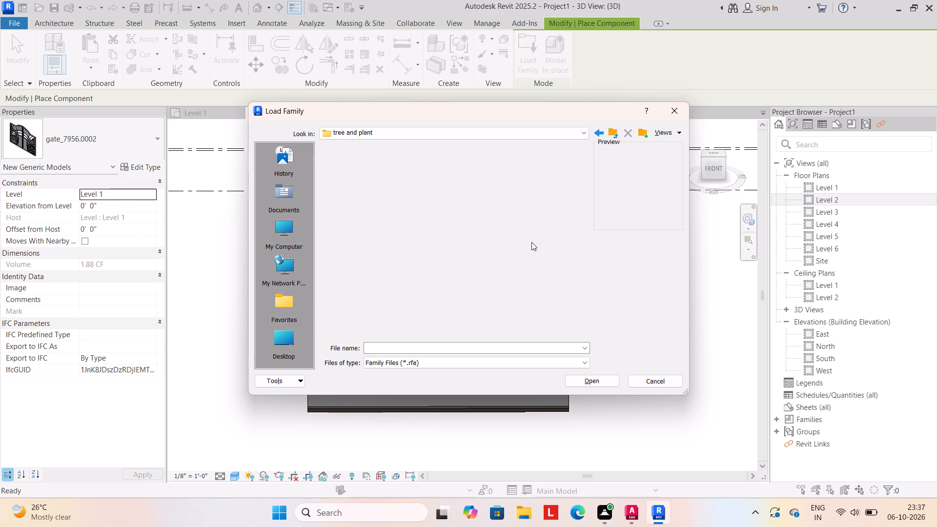
{"action": "left_click", "coordinate": [526, 232]}
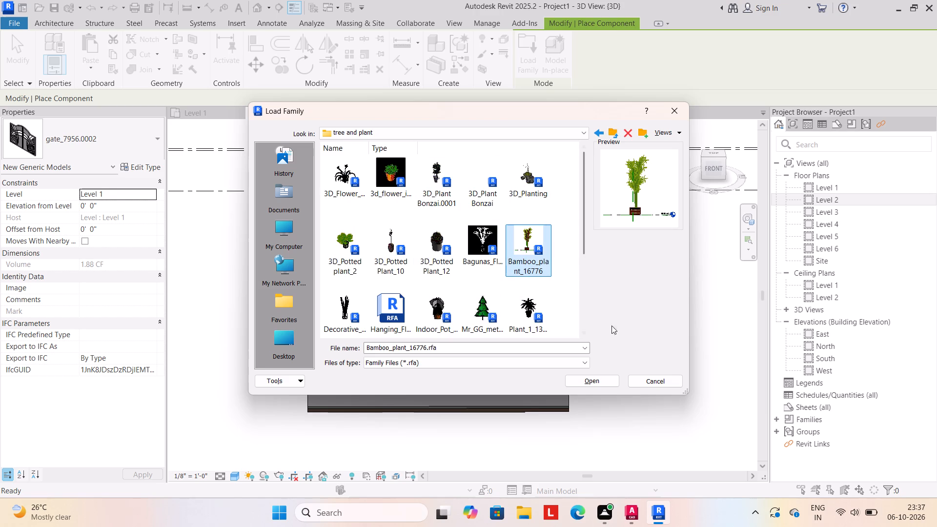
{"action": "left_click", "coordinate": [594, 382]}
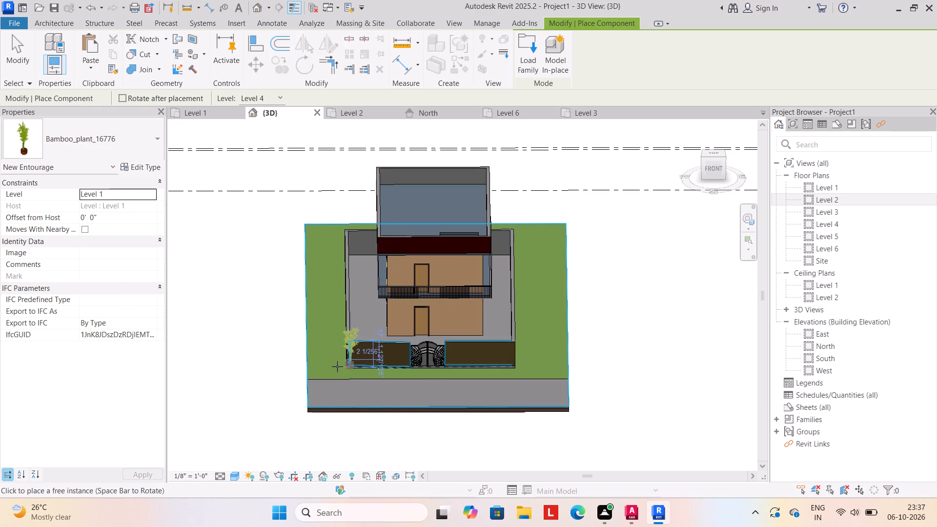
Place one bamboo plant on the lawn just beyond each end of the front compound wall, flanking the gate side.
{"action": "scroll", "coordinate": [340, 366], "scroll_direction": "up", "scroll_amount": 2}
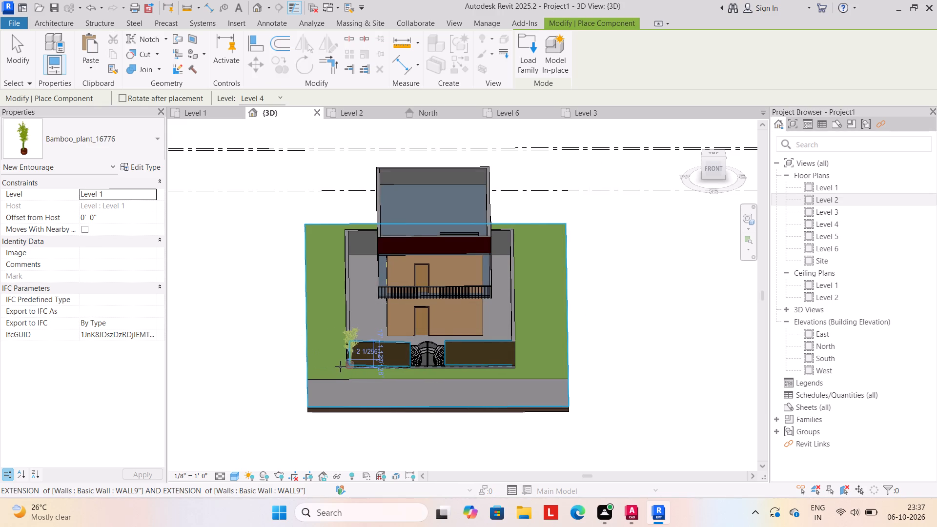
{"action": "scroll", "coordinate": [340, 366], "scroll_direction": "up", "scroll_amount": 7}
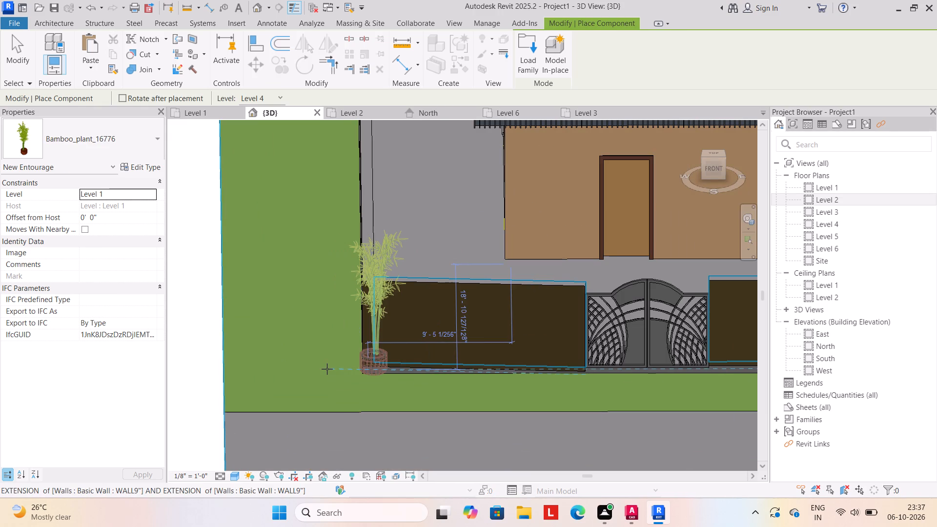
{"action": "left_click", "coordinate": [321, 370]}
{"action": "scroll", "coordinate": [324, 367], "scroll_direction": "down", "scroll_amount": 7}
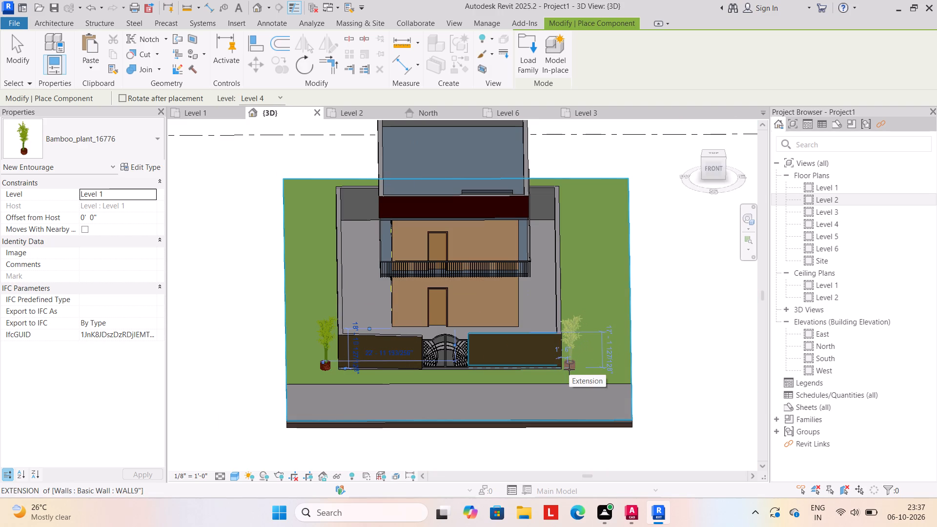
{"action": "left_click", "coordinate": [569, 369]}
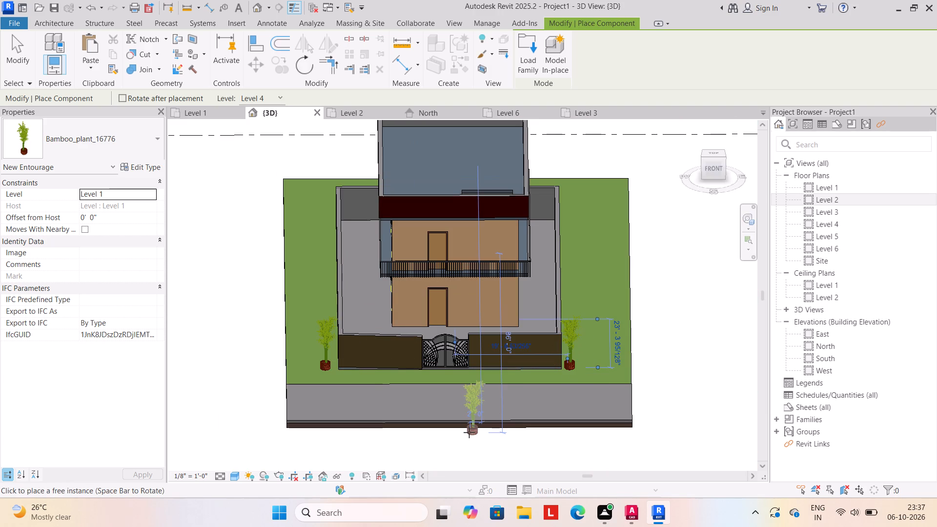
{"action": "key", "text": "Escape"}
{"action": "key", "text": "Escape"}
{"action": "key", "text": "Escape"}
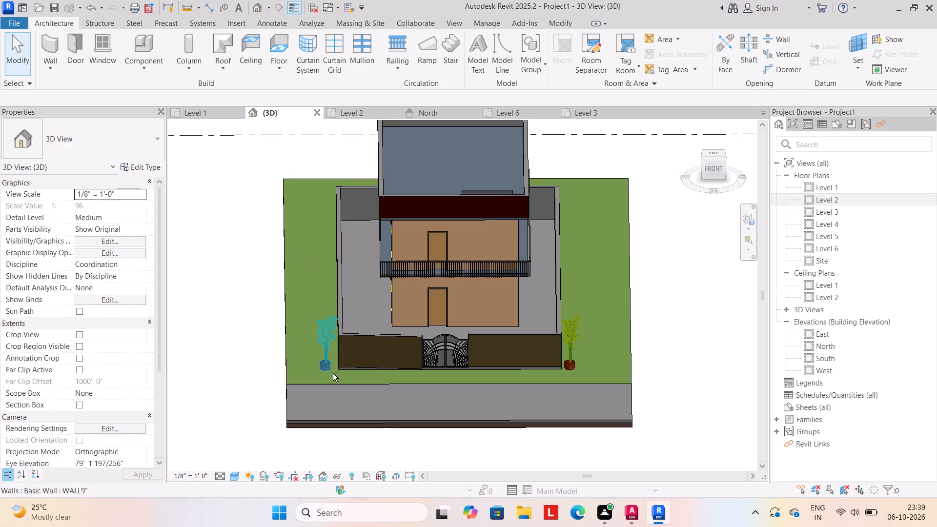
Examine the house, compound and both bamboo plants in 3D from the front corner, from above and head-on.
{"action": "middle_click_drag", "start_coordinate": [334, 374], "coordinate": [350, 314], "text": "shift"}
{"action": "scroll", "coordinate": [350, 317], "scroll_direction": "up", "scroll_amount": 1, "text": "shift"}
{"action": "middle_click_drag", "start_coordinate": [389, 329], "coordinate": [454, 337], "text": "shift"}
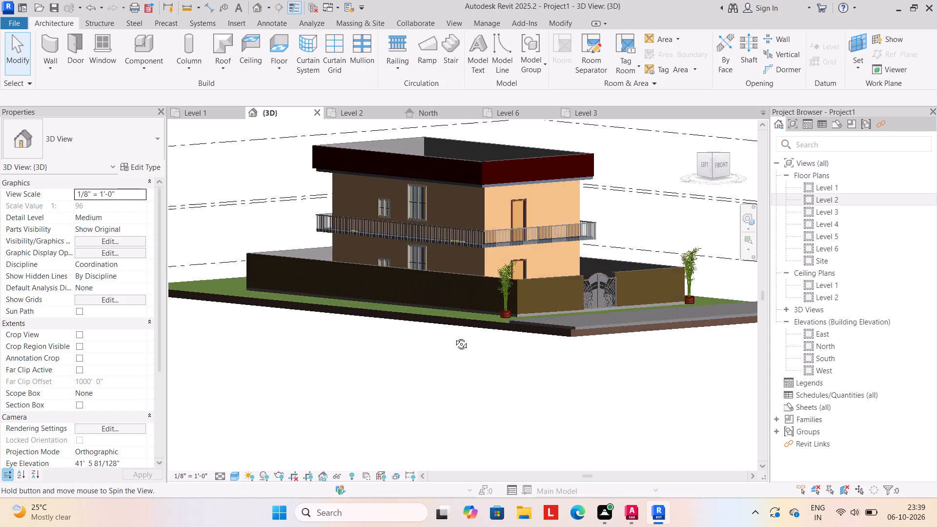
{"action": "middle_click_drag", "start_coordinate": [454, 337], "coordinate": [413, 351], "text": "shift"}
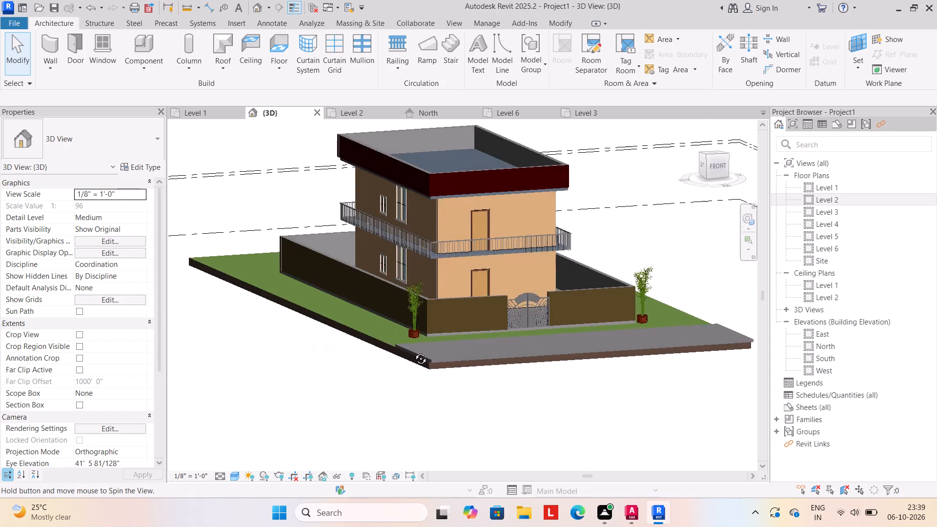
{"action": "middle_click_drag", "start_coordinate": [413, 351], "coordinate": [405, 354], "text": "shift"}
{"action": "middle_click", "coordinate": [394, 426], "text": "shift"}
{"action": "middle_click_drag", "start_coordinate": [411, 405], "coordinate": [364, 475], "text": "shift"}
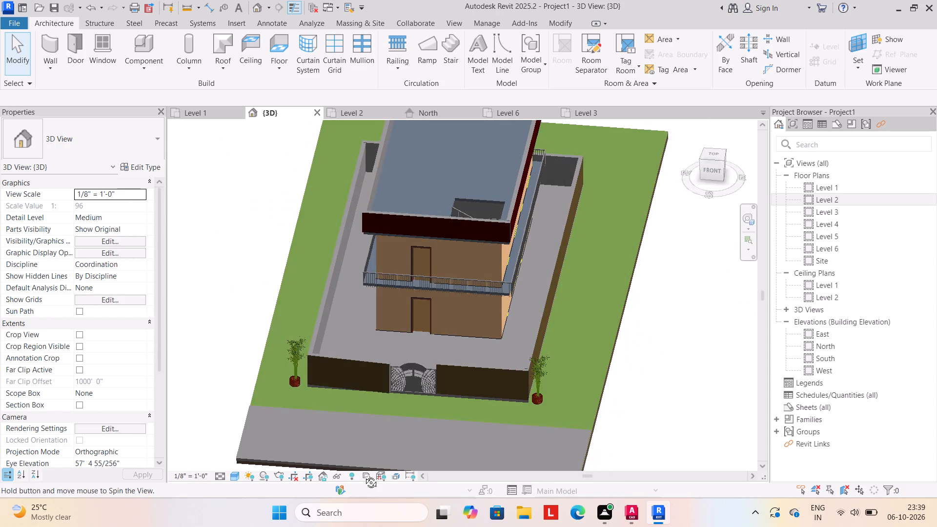
{"action": "middle_click_drag", "start_coordinate": [364, 475], "coordinate": [379, 383], "text": "shift"}
{"action": "scroll", "coordinate": [364, 474], "scroll_direction": "up", "scroll_amount": 1, "text": "shift"}
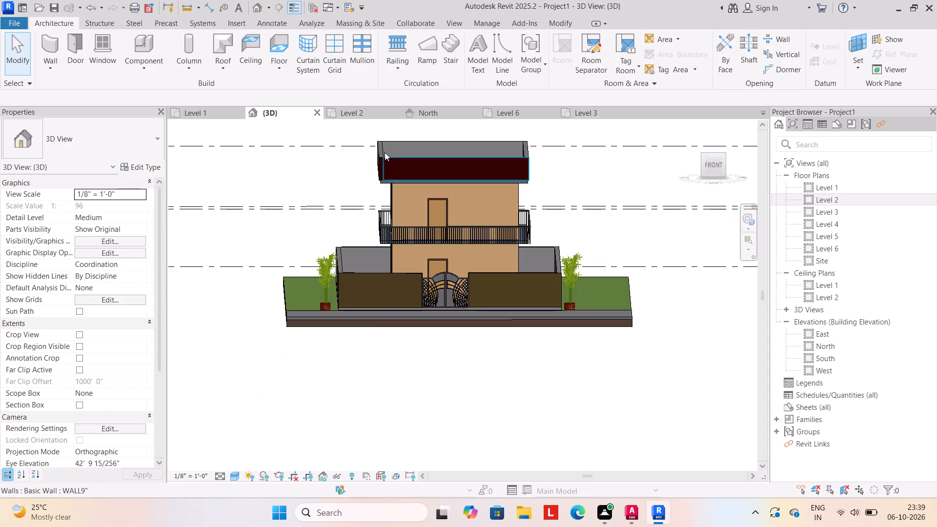
Examine the Level 2 floor plan's rooms and staircase, and the whole site in the Level 1 plan.
{"action": "left_click", "coordinate": [370, 113]}
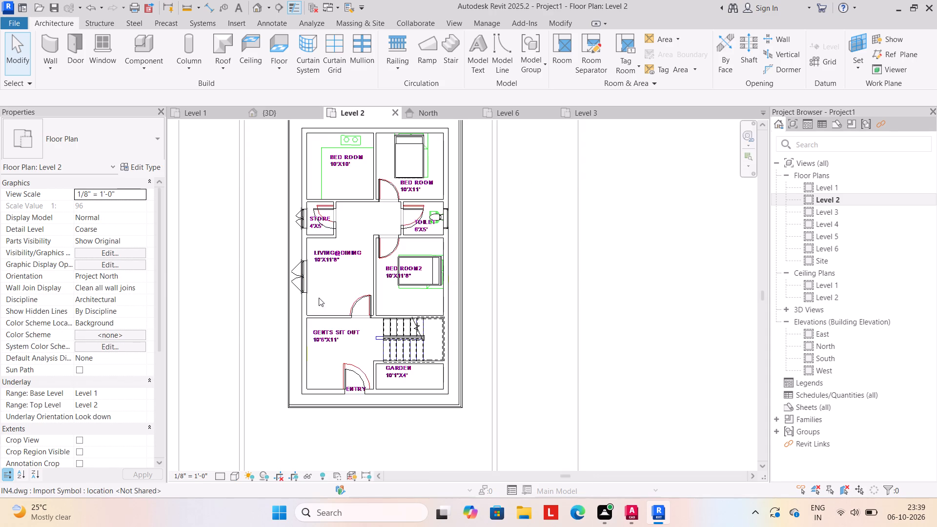
{"action": "scroll", "coordinate": [319, 301], "scroll_direction": "down", "scroll_amount": 2}
{"action": "scroll", "coordinate": [319, 301], "scroll_direction": "up", "scroll_amount": 3}
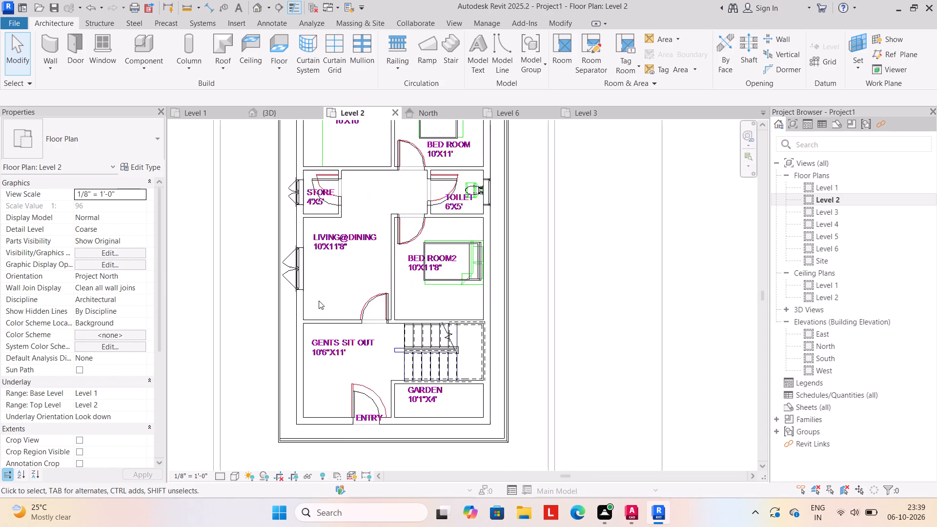
{"action": "scroll", "coordinate": [319, 301], "scroll_direction": "up", "scroll_amount": 3}
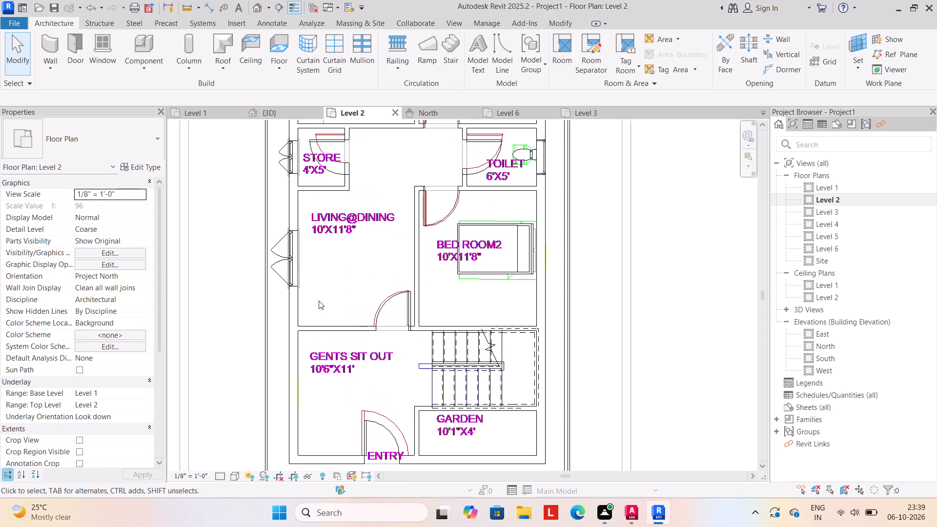
{"action": "scroll", "coordinate": [319, 301], "scroll_direction": "down", "scroll_amount": 2}
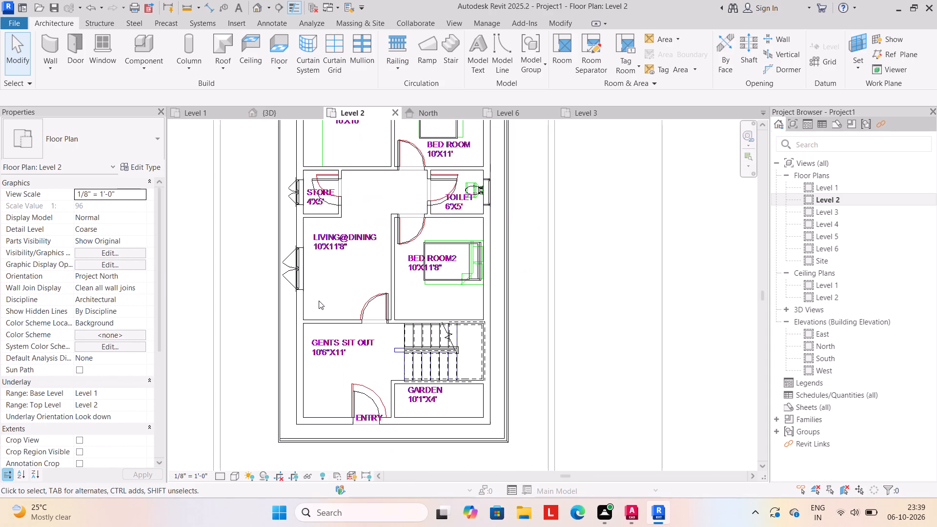
{"action": "left_click", "coordinate": [213, 114]}
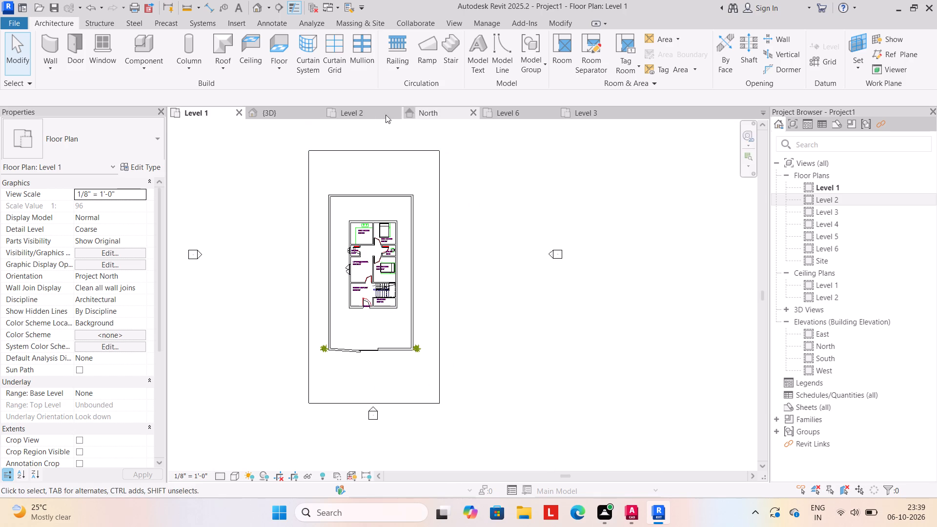
Return to the 3D view and examine the gate, front compound wall and bamboo plants up close.
{"action": "left_click", "coordinate": [282, 112]}
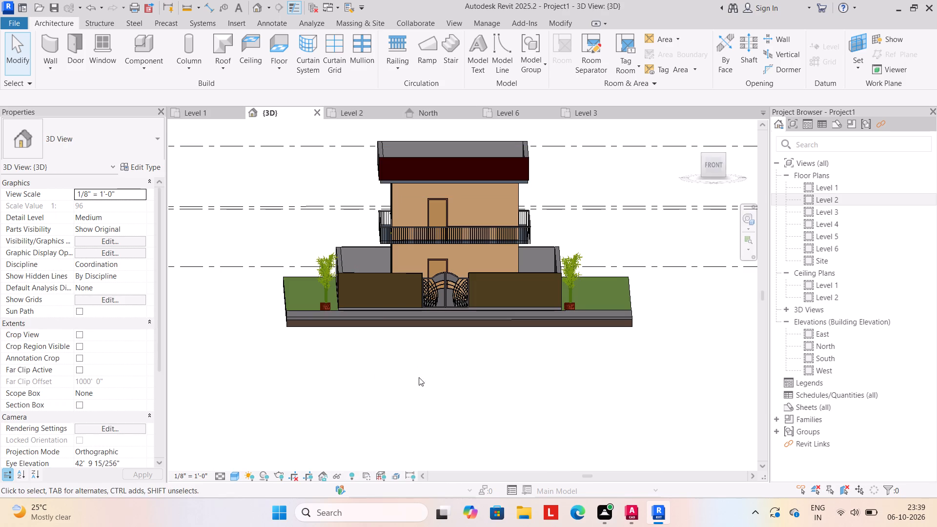
{"action": "middle_click_drag", "start_coordinate": [404, 398], "coordinate": [405, 436], "text": "shift"}
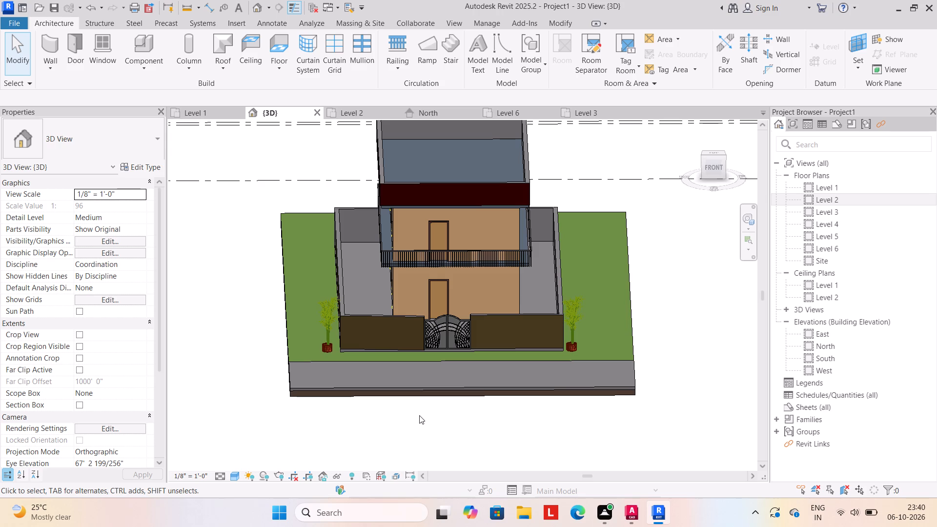
{"action": "scroll", "coordinate": [395, 328], "scroll_direction": "up", "scroll_amount": 9}
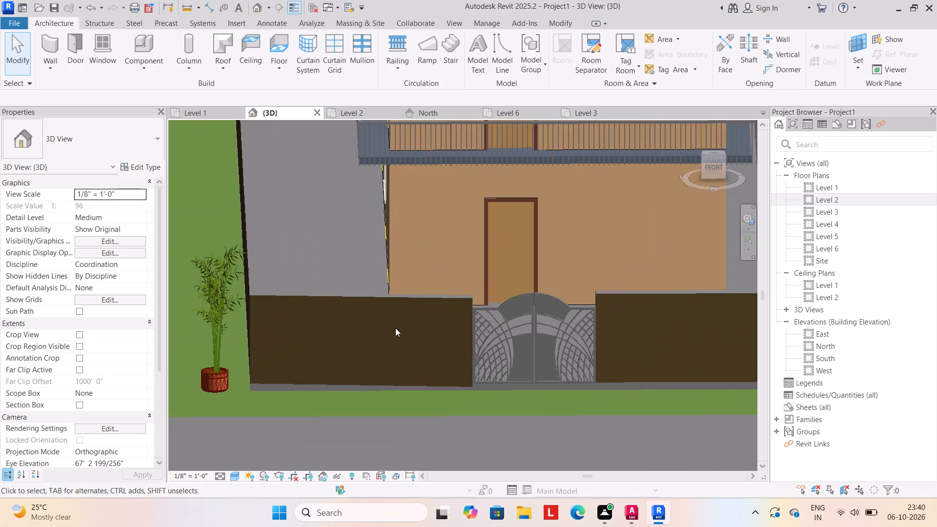
{"action": "scroll", "coordinate": [395, 328], "scroll_direction": "up", "scroll_amount": 2}
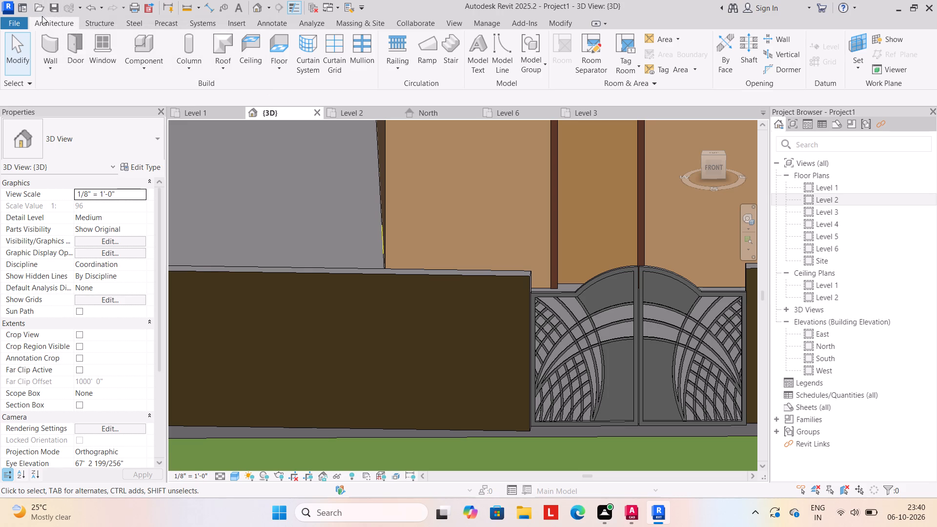
{"action": "scroll", "coordinate": [42, 27], "scroll_direction": "up", "scroll_amount": 5}
{"action": "scroll", "coordinate": [356, 256], "scroll_direction": "down", "scroll_amount": 10}
{"action": "middle_click_drag", "start_coordinate": [364, 257], "coordinate": [301, 306]}
{"action": "scroll", "coordinate": [359, 302], "scroll_direction": "up", "scroll_amount": 4}
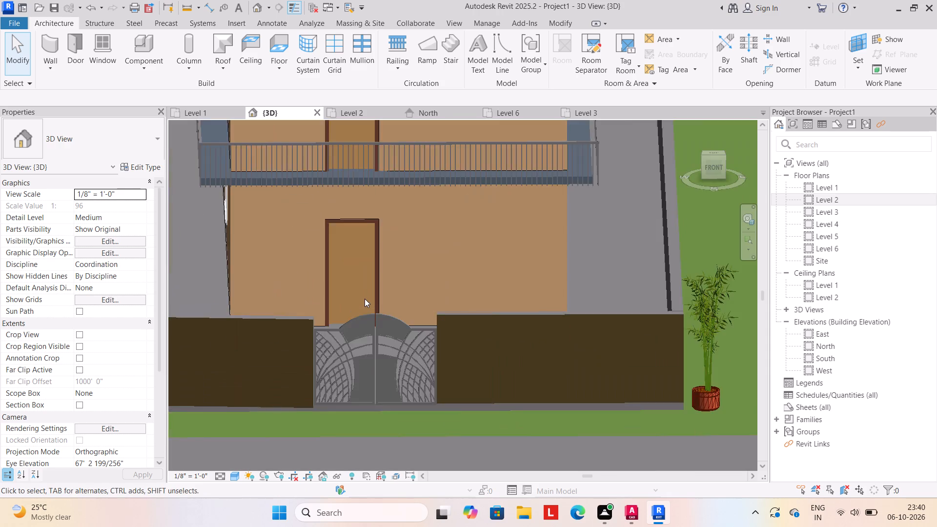
Examine the front door and gate up close in 3D, and the whole house with its compound, bamboo plants and paved strip.
{"action": "scroll", "coordinate": [365, 299], "scroll_direction": "up", "scroll_amount": 17}
{"action": "scroll", "coordinate": [365, 298], "scroll_direction": "down", "scroll_amount": 11}
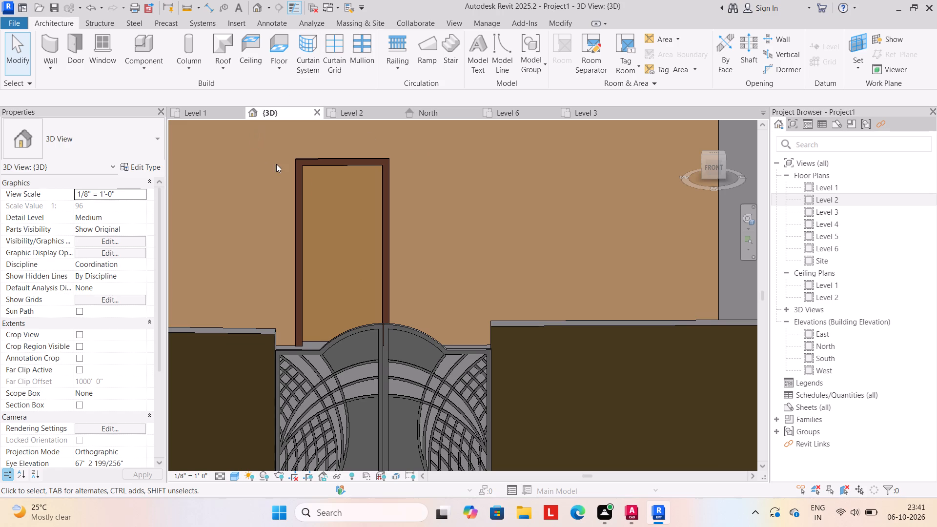
{"action": "scroll", "coordinate": [331, 206], "scroll_direction": "down", "scroll_amount": 4}
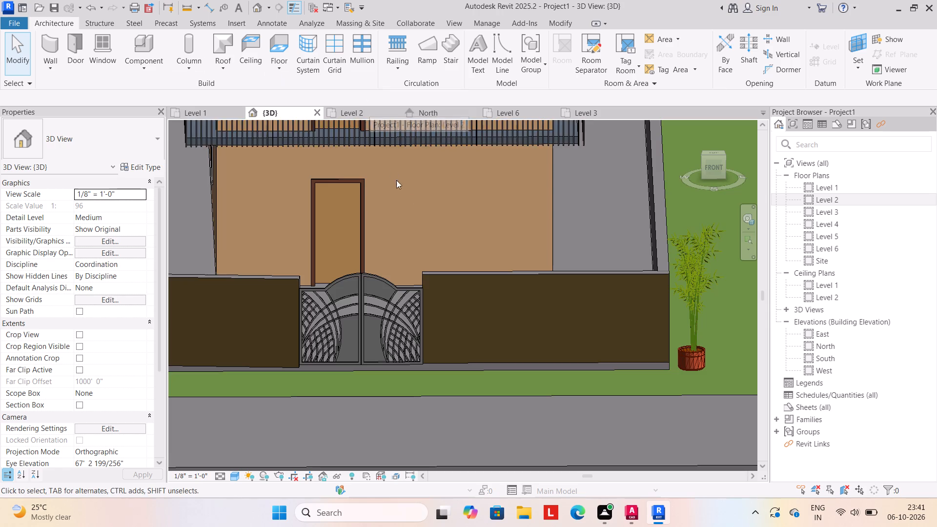
{"action": "scroll", "coordinate": [411, 203], "scroll_direction": "up", "scroll_amount": 8}
{"action": "scroll", "coordinate": [413, 199], "scroll_direction": "down", "scroll_amount": 10}
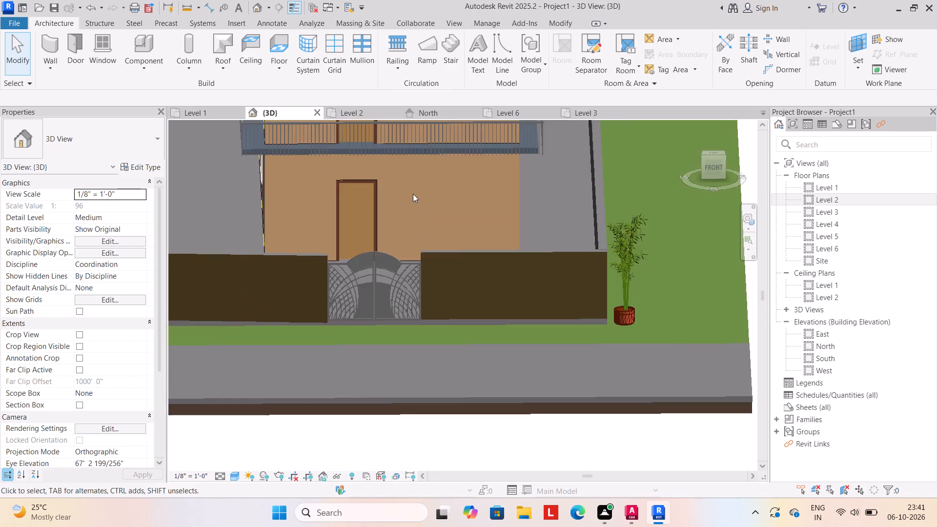
{"action": "scroll", "coordinate": [413, 194], "scroll_direction": "down", "scroll_amount": 3}
{"action": "middle_click_drag", "start_coordinate": [409, 202], "coordinate": [478, 188]}
{"action": "scroll", "coordinate": [441, 195], "scroll_direction": "down", "scroll_amount": 1}
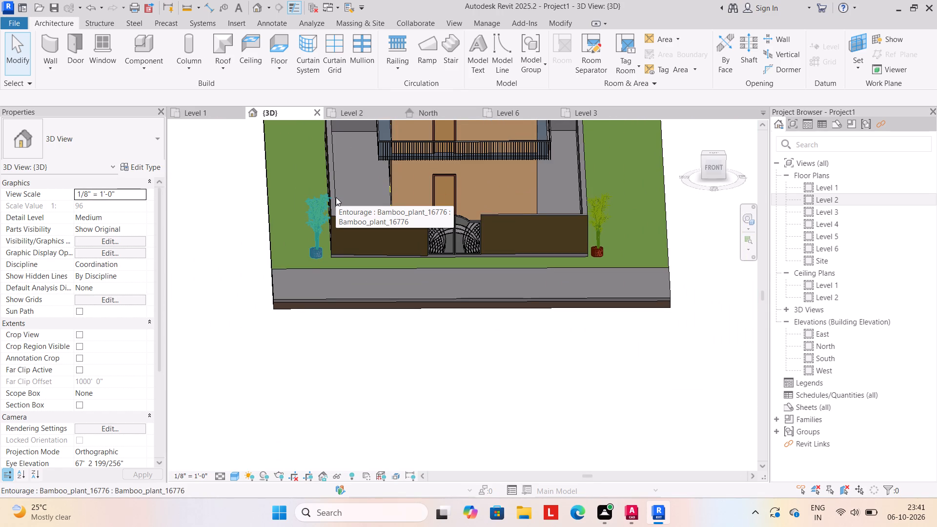
{"action": "scroll", "coordinate": [336, 197], "scroll_direction": "down", "scroll_amount": 1}
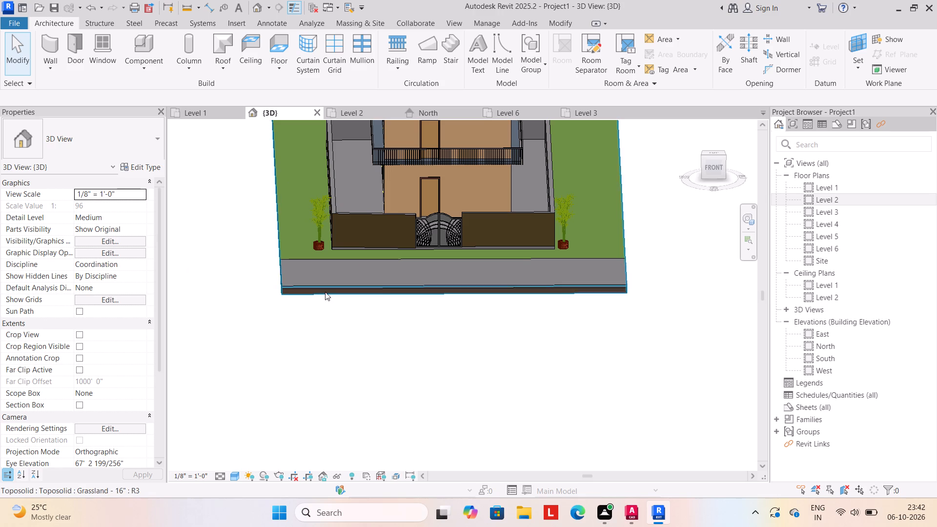
{"action": "scroll", "coordinate": [437, 265], "scroll_direction": "up", "scroll_amount": 4}
{"action": "middle_click_drag", "start_coordinate": [433, 261], "coordinate": [410, 364]}
{"action": "scroll", "coordinate": [410, 358], "scroll_direction": "down", "scroll_amount": 4}
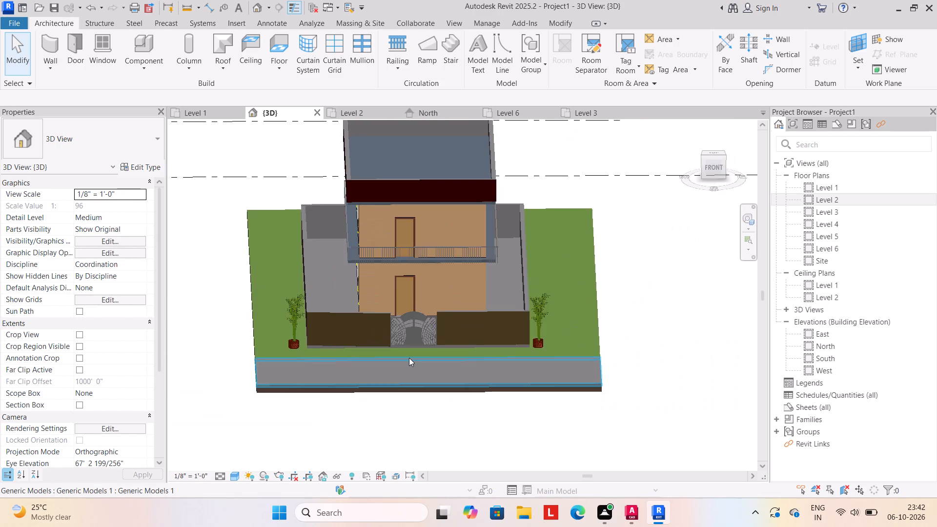
{"action": "scroll", "coordinate": [408, 358], "scroll_direction": "down", "scroll_amount": 3}
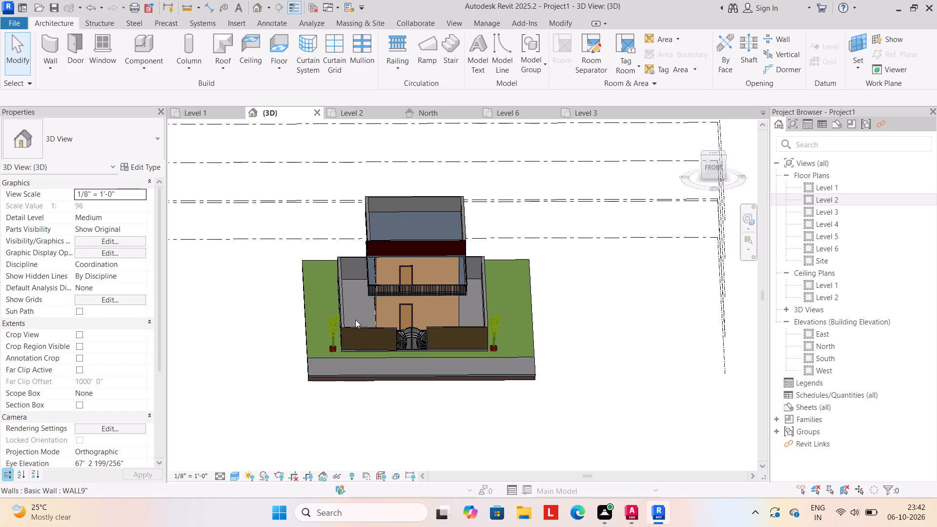
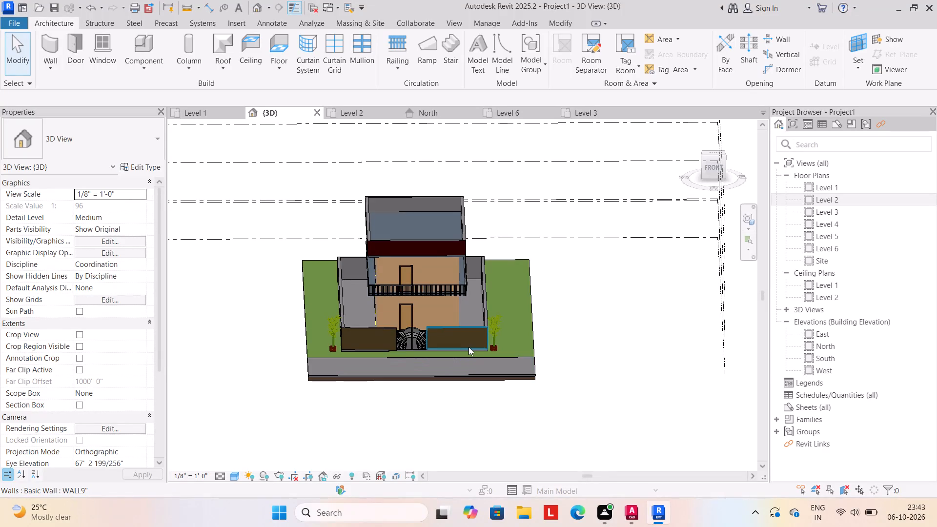
Examine the gate and the front compound wall up close in 3D, along with the front door behind them.
{"action": "scroll", "coordinate": [468, 347], "scroll_direction": "up", "scroll_amount": 5}
{"action": "middle_click_drag", "start_coordinate": [457, 338], "coordinate": [479, 344]}
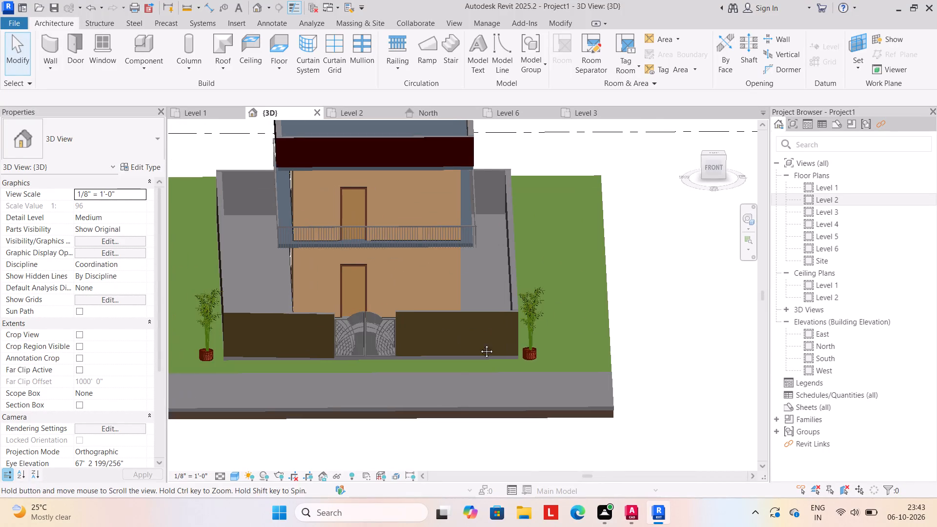
{"action": "middle_click_drag", "start_coordinate": [479, 344], "coordinate": [485, 348]}
{"action": "scroll", "coordinate": [387, 336], "scroll_direction": "up", "scroll_amount": 12}
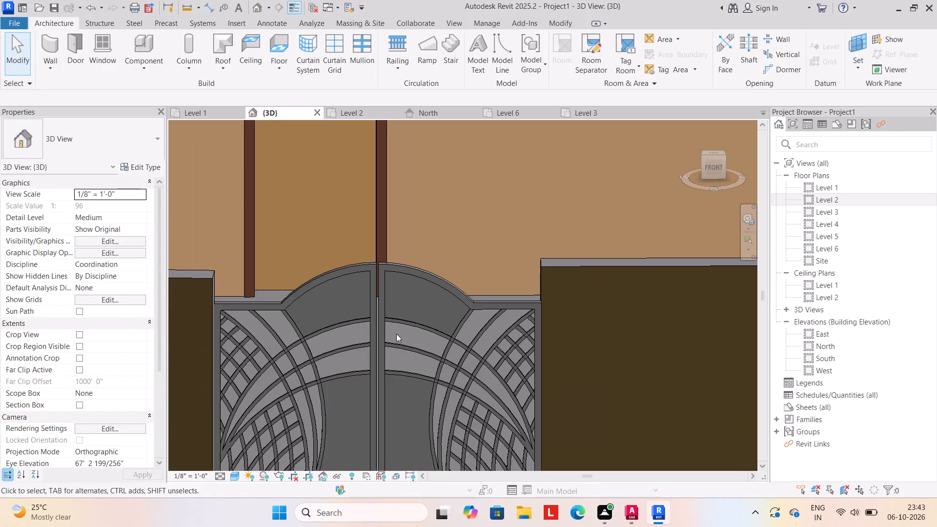
{"action": "scroll", "coordinate": [396, 334], "scroll_direction": "down", "scroll_amount": 5}
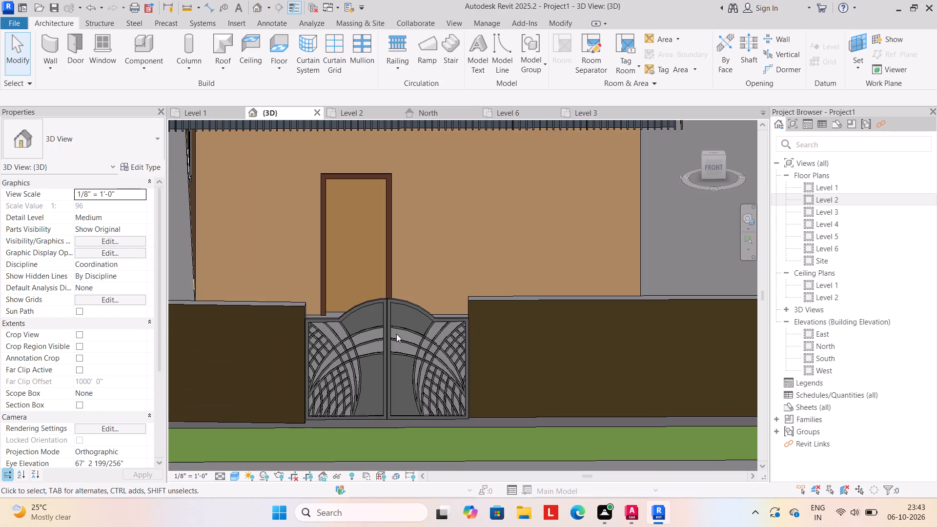
{"action": "scroll", "coordinate": [396, 334], "scroll_direction": "down", "scroll_amount": 4}
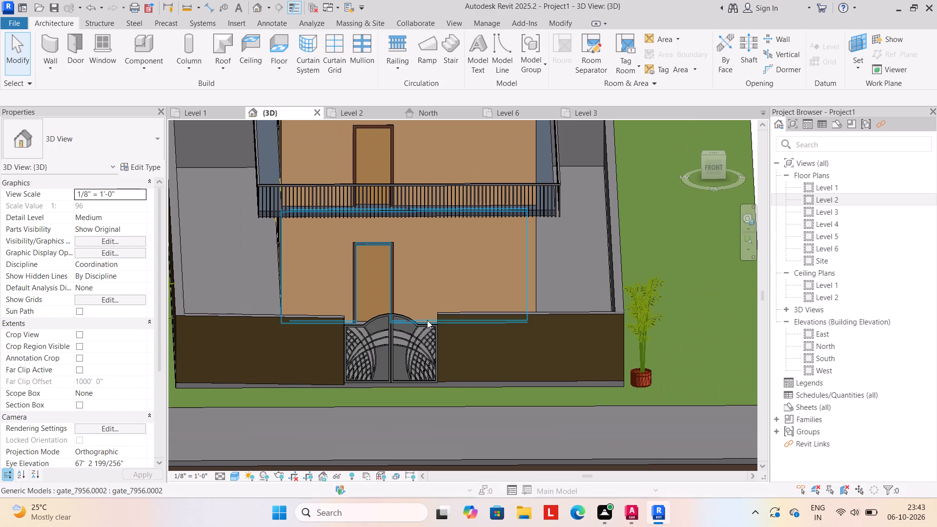
{"action": "scroll", "coordinate": [427, 320], "scroll_direction": "up", "scroll_amount": 7}
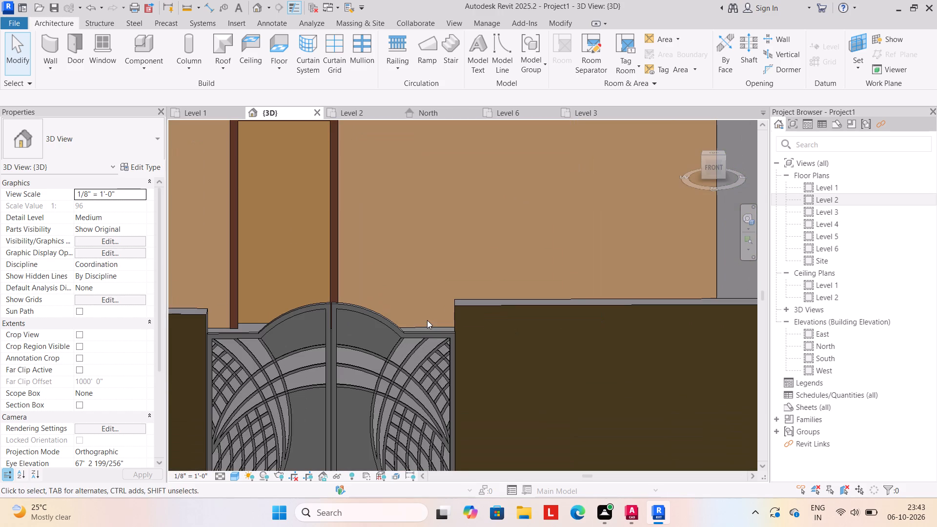
{"action": "scroll", "coordinate": [427, 320], "scroll_direction": "up", "scroll_amount": 3}
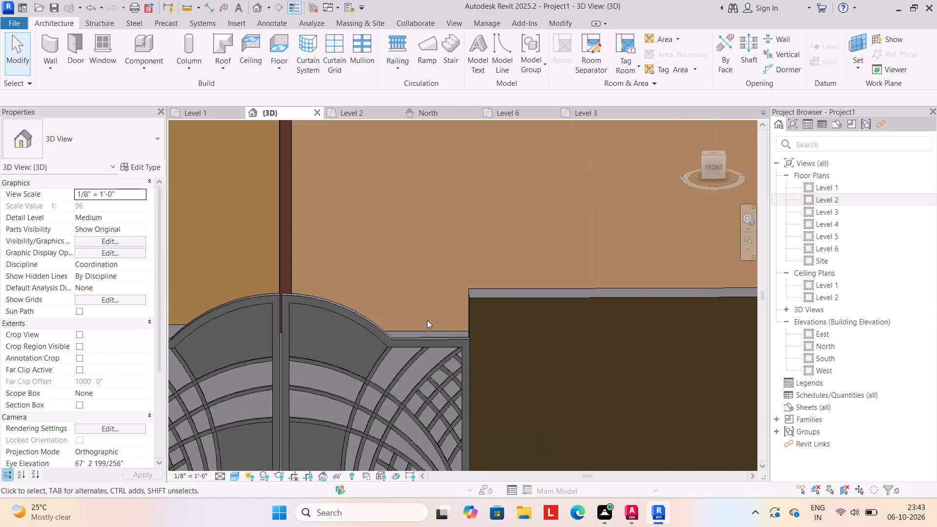
{"action": "scroll", "coordinate": [428, 320], "scroll_direction": "down", "scroll_amount": 9}
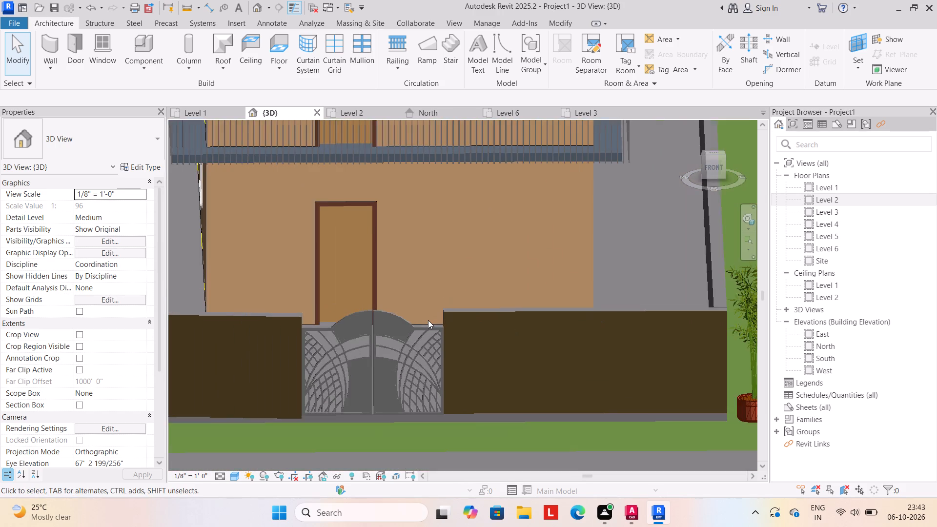
{"action": "scroll", "coordinate": [428, 320], "scroll_direction": "down", "scroll_amount": 3}
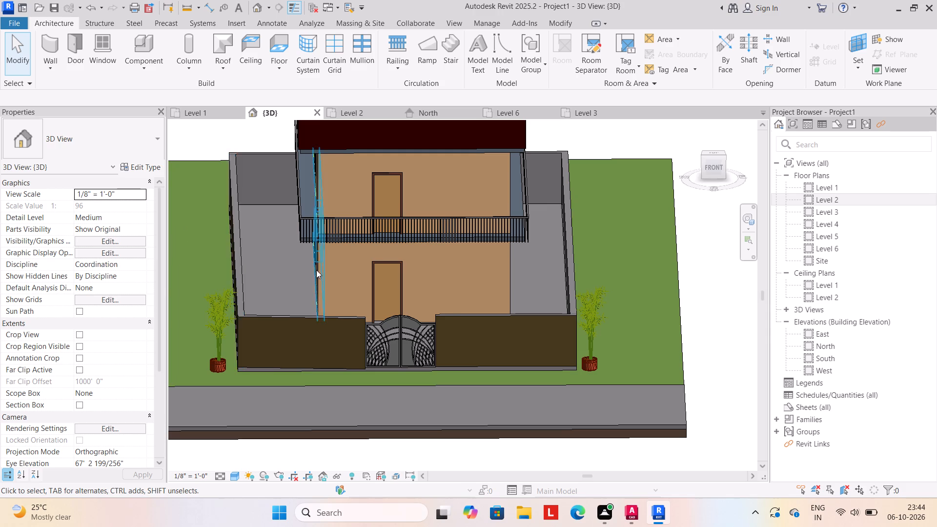
Examine the ground-floor front wall and door beneath the balcony, and the house within its compound from the front.
{"action": "scroll", "coordinate": [316, 270], "scroll_direction": "up", "scroll_amount": 4}
{"action": "scroll", "coordinate": [360, 279], "scroll_direction": "up", "scroll_amount": 7}
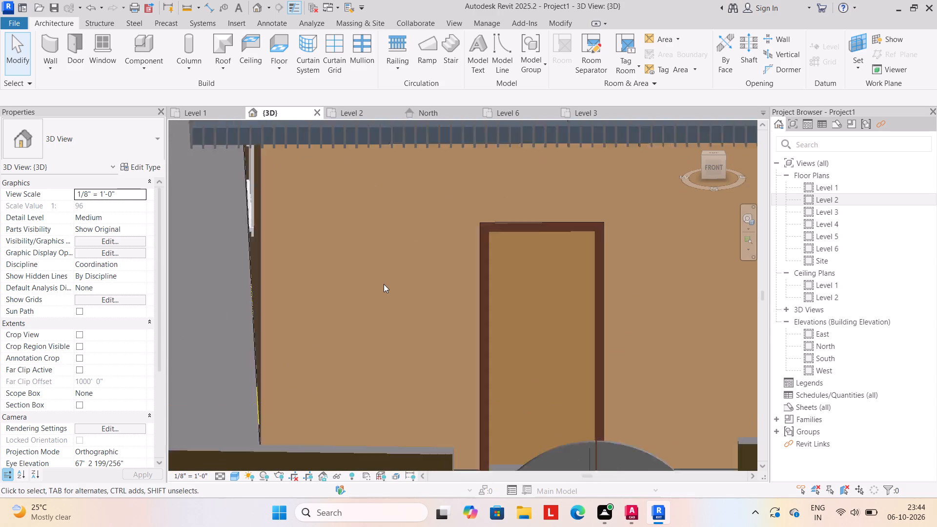
{"action": "scroll", "coordinate": [384, 284], "scroll_direction": "up", "scroll_amount": 2}
{"action": "scroll", "coordinate": [384, 284], "scroll_direction": "down", "scroll_amount": 7}
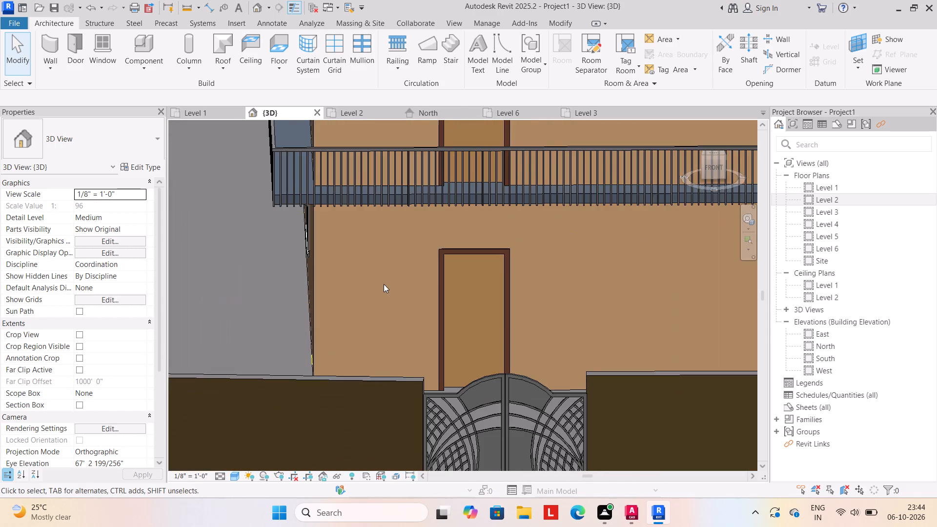
{"action": "scroll", "coordinate": [384, 284], "scroll_direction": "down", "scroll_amount": 5}
{"action": "scroll", "coordinate": [384, 284], "scroll_direction": "up", "scroll_amount": 8}
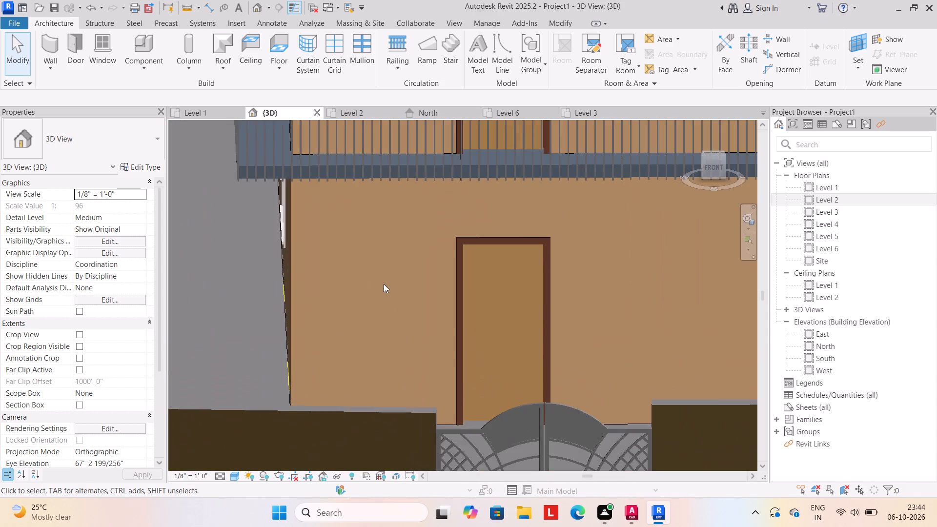
{"action": "scroll", "coordinate": [384, 284], "scroll_direction": "up", "scroll_amount": 12}
{"action": "scroll", "coordinate": [384, 284], "scroll_direction": "down", "scroll_amount": 9}
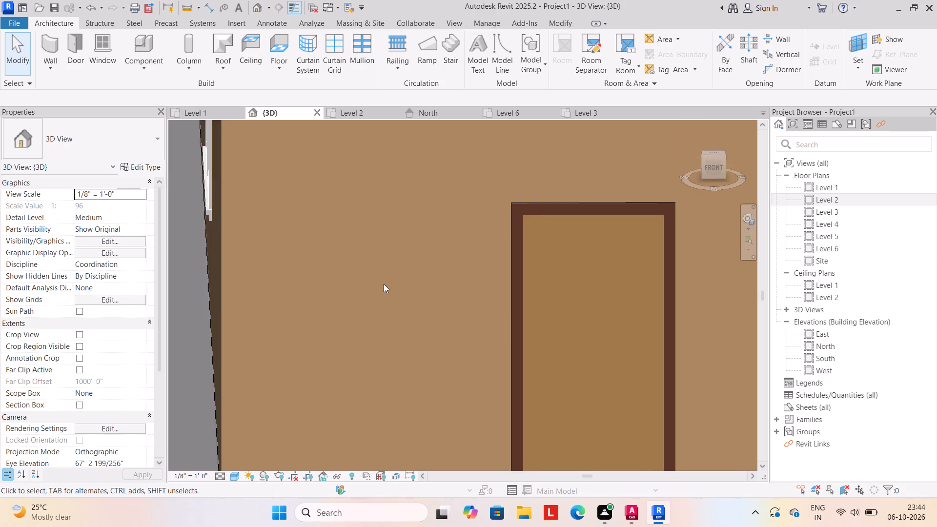
{"action": "scroll", "coordinate": [384, 284], "scroll_direction": "down", "scroll_amount": 17}
{"action": "scroll", "coordinate": [380, 295], "scroll_direction": "up", "scroll_amount": 4}
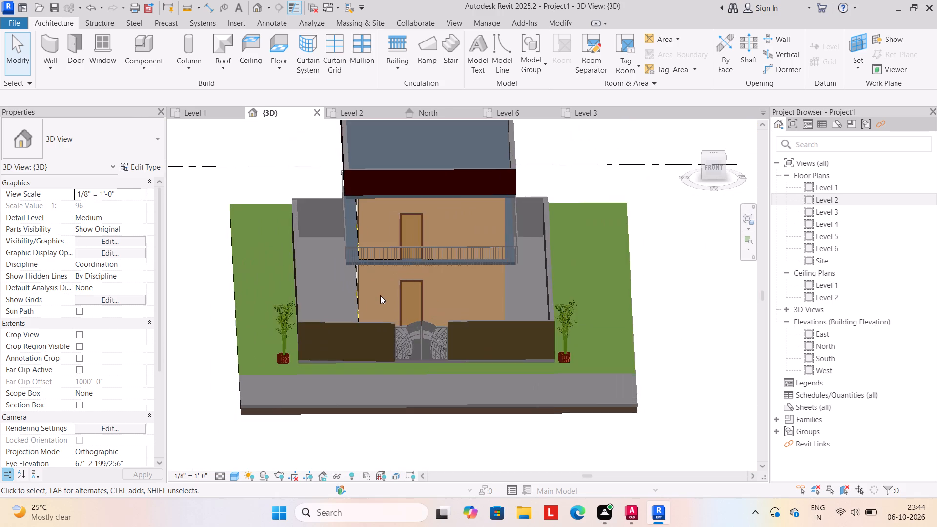
Examine the plain front wall surface beside the ground-floor door up close, and the whole house with its site.
{"action": "scroll", "coordinate": [380, 295], "scroll_direction": "up", "scroll_amount": 10}
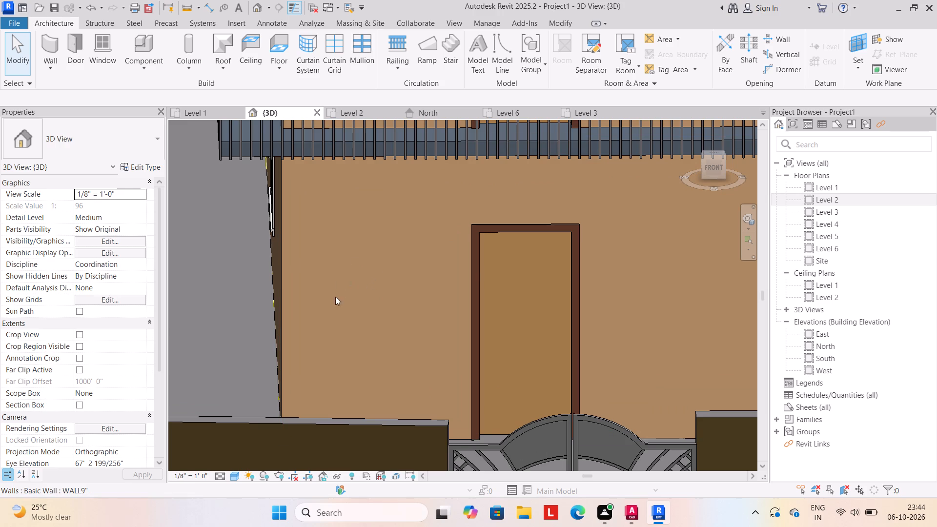
{"action": "scroll", "coordinate": [392, 325], "scroll_direction": "up", "scroll_amount": 11}
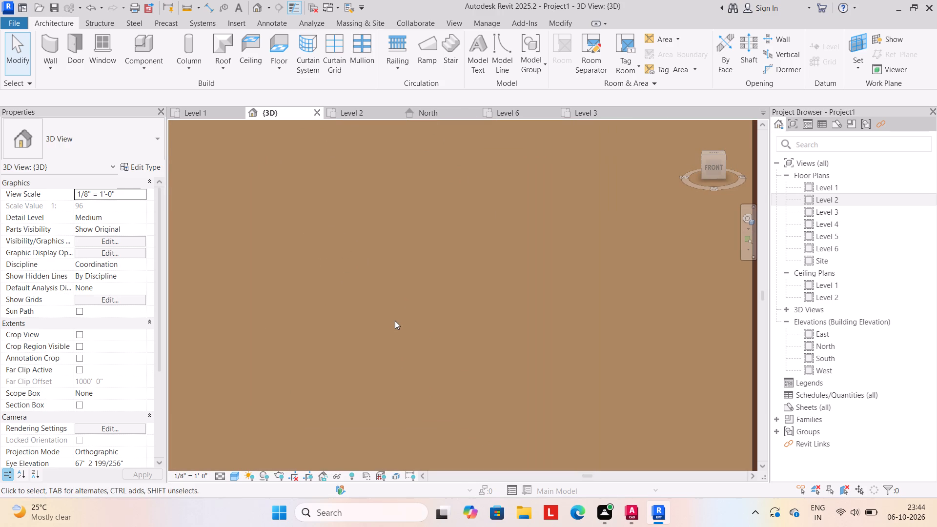
{"action": "scroll", "coordinate": [355, 309], "scroll_direction": "down", "scroll_amount": 9}
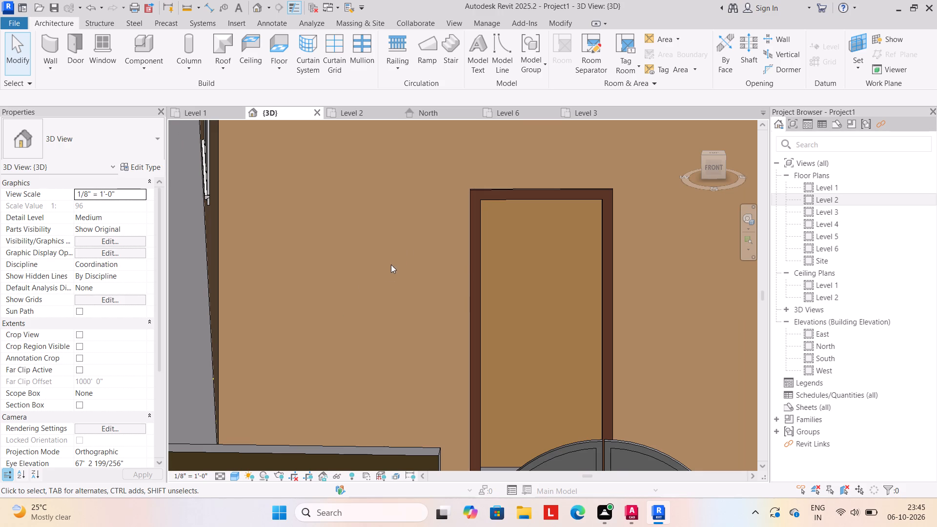
{"action": "scroll", "coordinate": [388, 274], "scroll_direction": "up", "scroll_amount": 4}
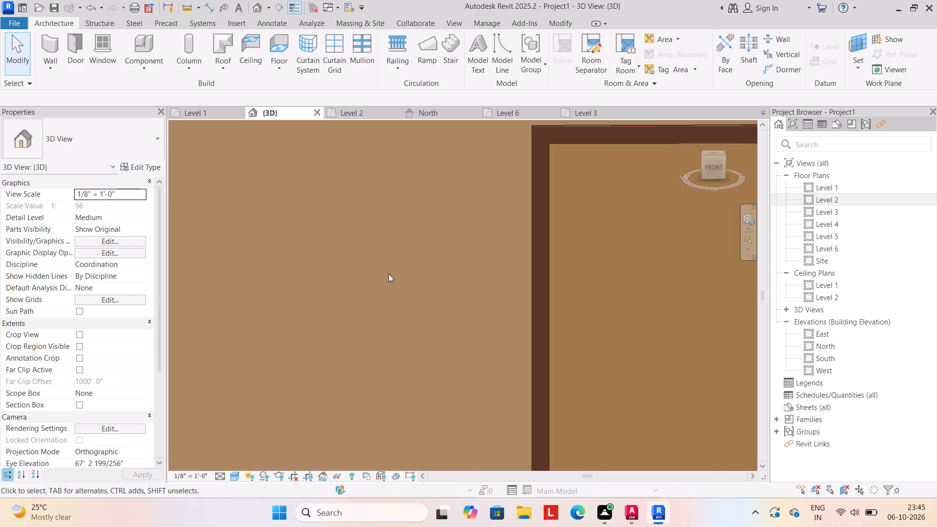
{"action": "scroll", "coordinate": [387, 280], "scroll_direction": "up", "scroll_amount": 4}
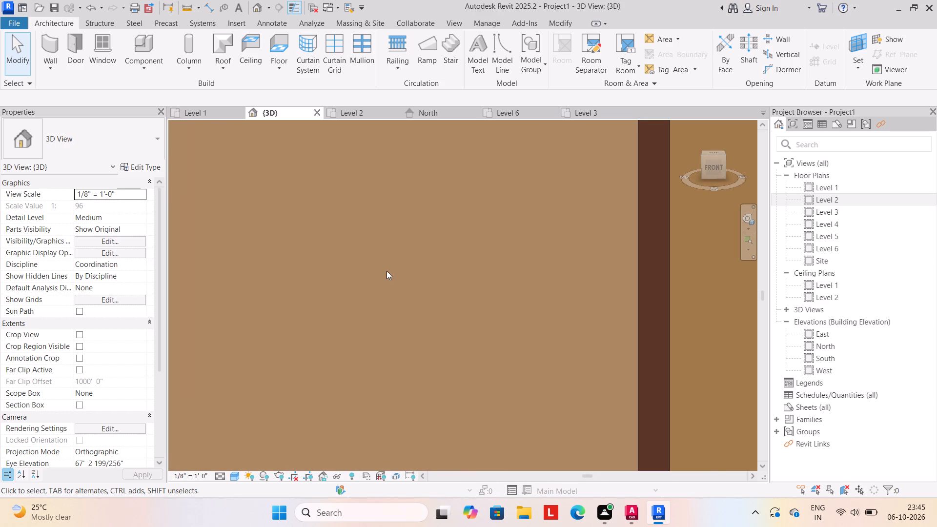
{"action": "scroll", "coordinate": [395, 295], "scroll_direction": "up", "scroll_amount": 2}
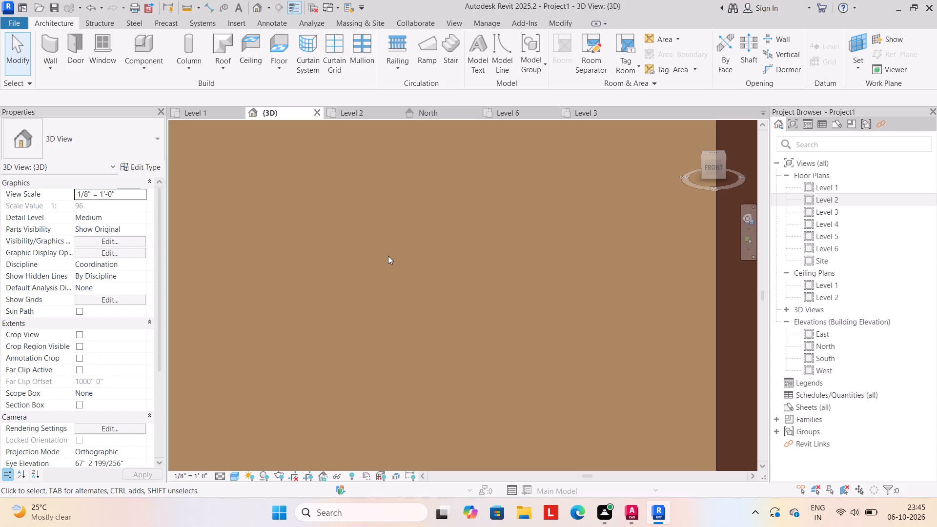
{"action": "scroll", "coordinate": [381, 257], "scroll_direction": "up", "scroll_amount": 1}
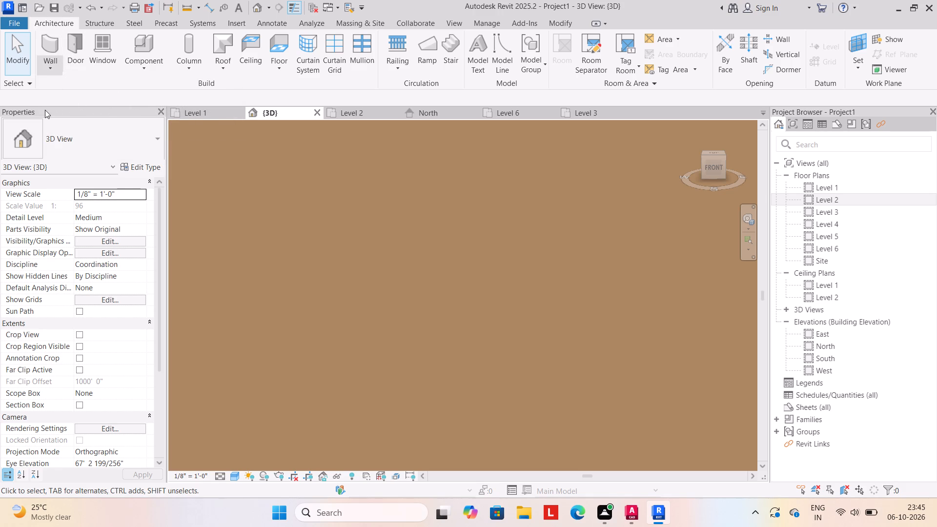
{"action": "scroll", "coordinate": [66, 111], "scroll_direction": "down", "scroll_amount": 5}
{"action": "scroll", "coordinate": [259, 265], "scroll_direction": "down", "scroll_amount": 5}
{"action": "scroll", "coordinate": [304, 249], "scroll_direction": "down", "scroll_amount": 4}
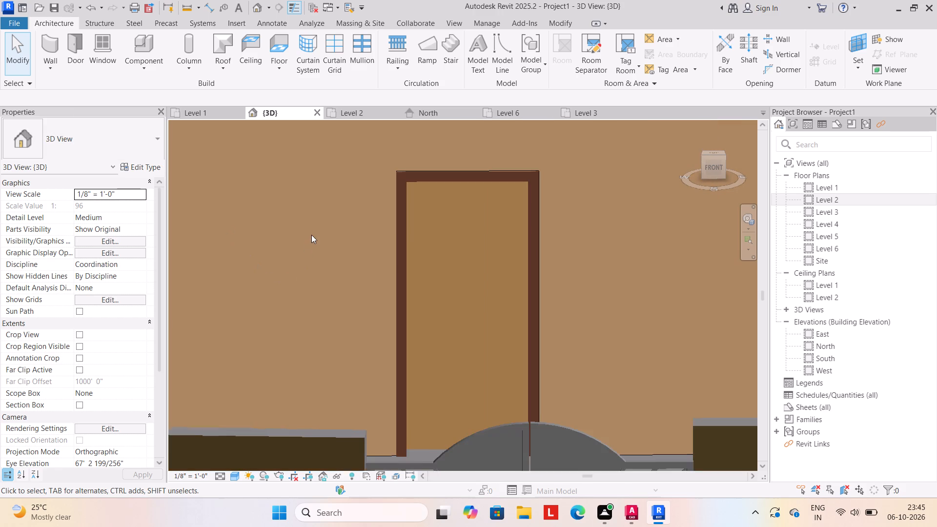
{"action": "scroll", "coordinate": [311, 235], "scroll_direction": "down", "scroll_amount": 12}
{"action": "scroll", "coordinate": [322, 289], "scroll_direction": "down", "scroll_amount": 5}
{"action": "middle_click_drag", "start_coordinate": [326, 249], "coordinate": [366, 245]}
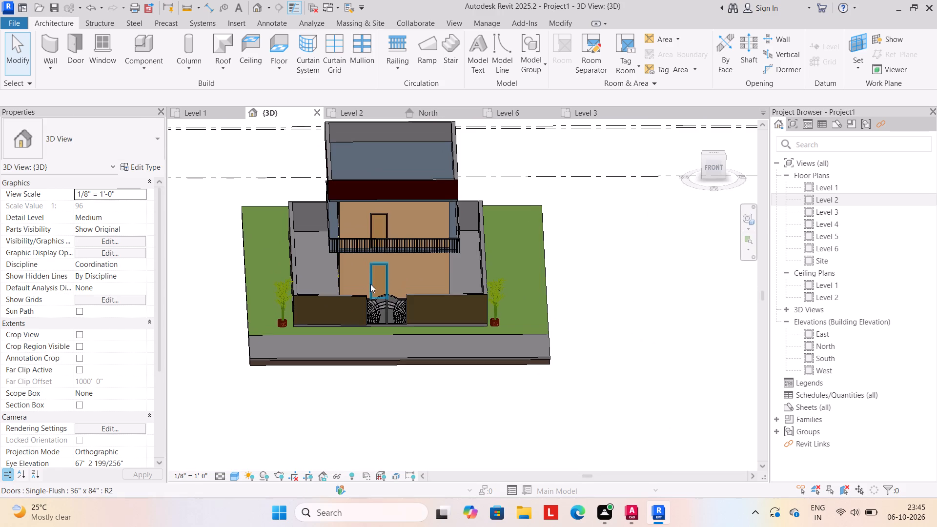
Examine the balcony railing and the top of the ground-floor door frame up close, and the whole site from the front.
{"action": "scroll", "coordinate": [373, 274], "scroll_direction": "up", "scroll_amount": 6}
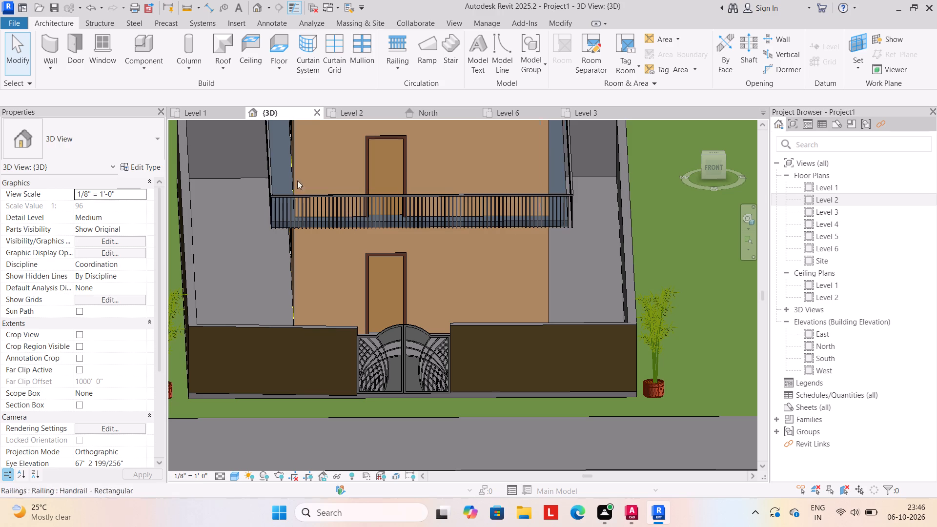
{"action": "scroll", "coordinate": [371, 253], "scroll_direction": "up", "scroll_amount": 5}
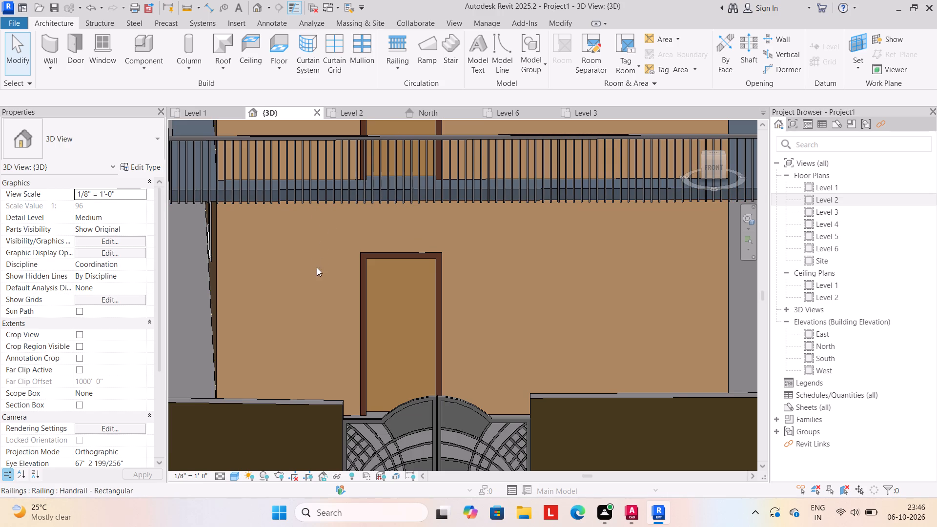
{"action": "scroll", "coordinate": [333, 245], "scroll_direction": "up", "scroll_amount": 9}
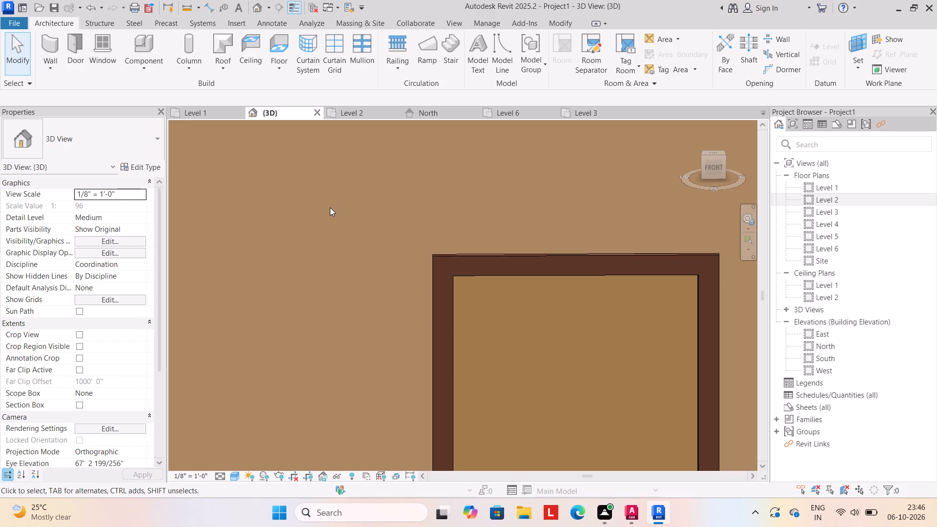
{"action": "scroll", "coordinate": [330, 207], "scroll_direction": "up", "scroll_amount": 3}
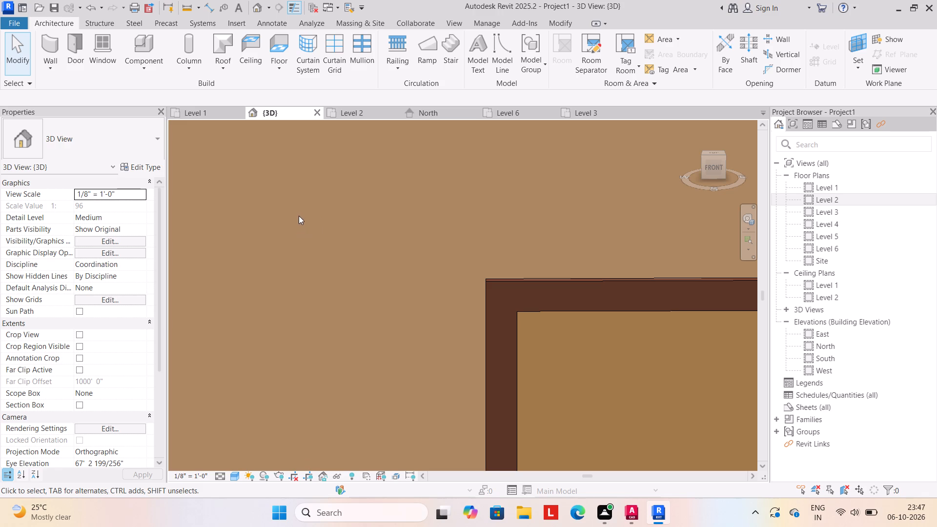
{"action": "scroll", "coordinate": [285, 237], "scroll_direction": "down", "scroll_amount": 18}
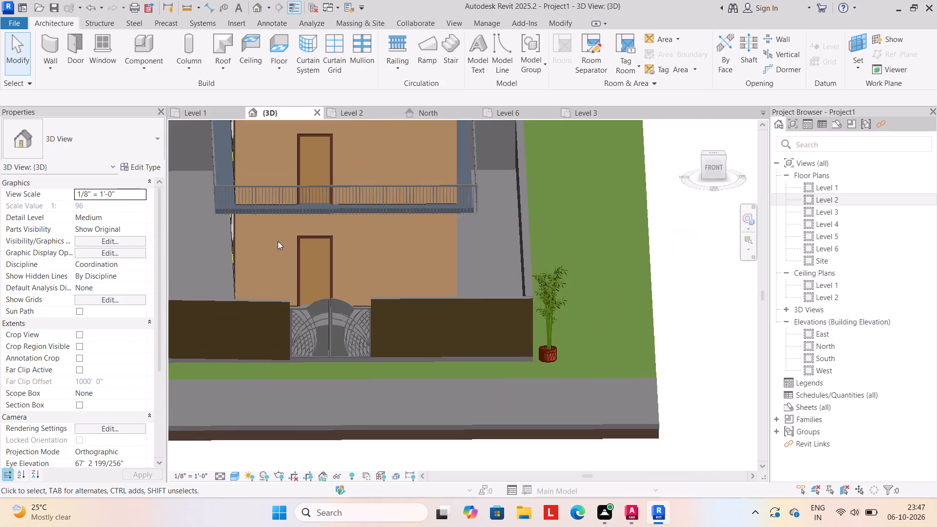
{"action": "middle_click_drag", "start_coordinate": [278, 242], "coordinate": [298, 232]}
{"action": "scroll", "coordinate": [293, 251], "scroll_direction": "down", "scroll_amount": 5}
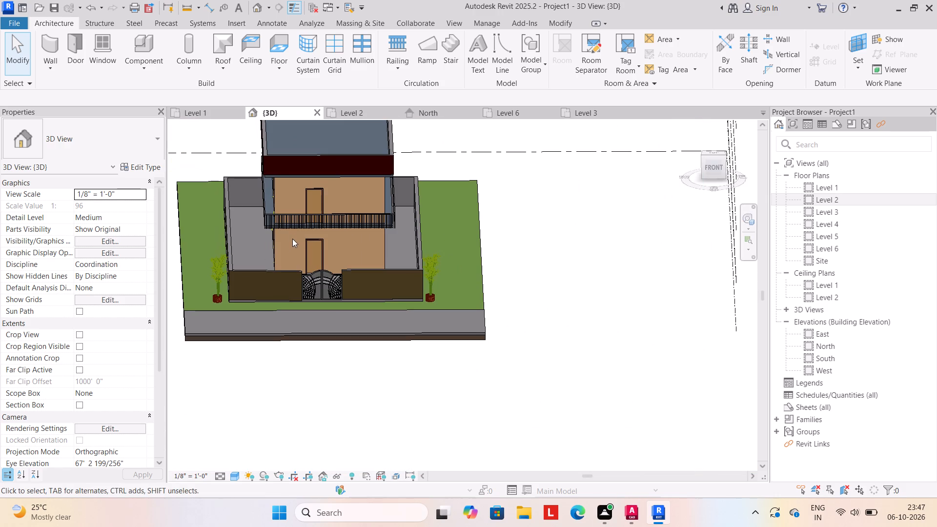
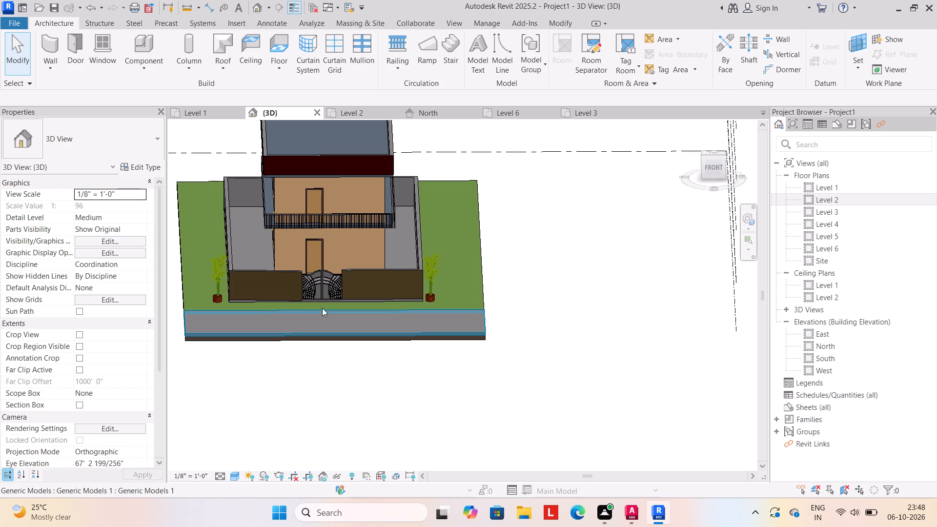
Examine the paved strip and gate area at the front edge of the site, and the house front within its compound.
{"action": "scroll", "coordinate": [207, 328], "scroll_direction": "up", "scroll_amount": 4}
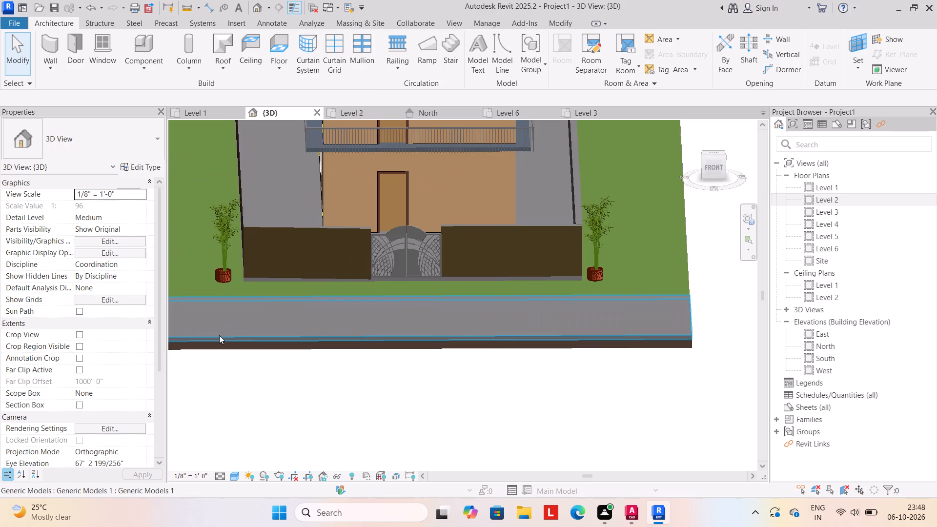
{"action": "scroll", "coordinate": [246, 348], "scroll_direction": "down", "scroll_amount": 5}
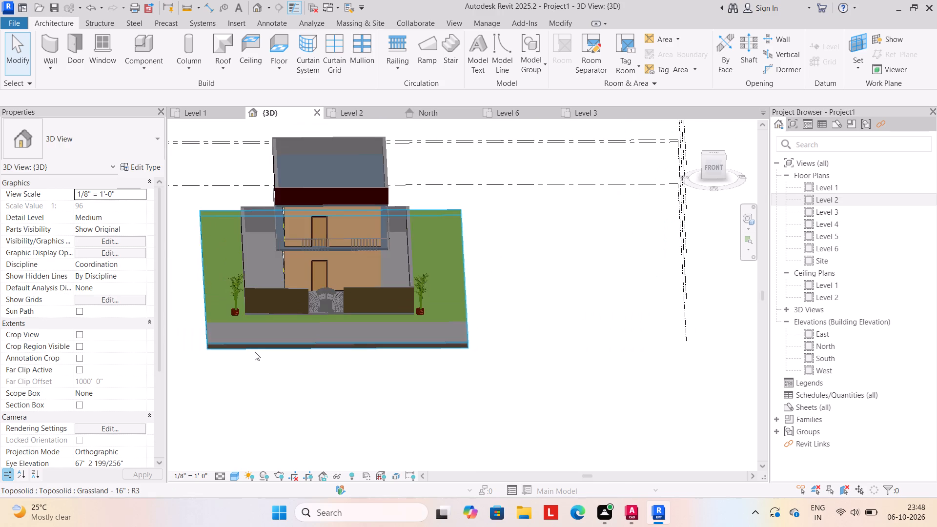
{"action": "middle_click", "coordinate": [256, 355]}
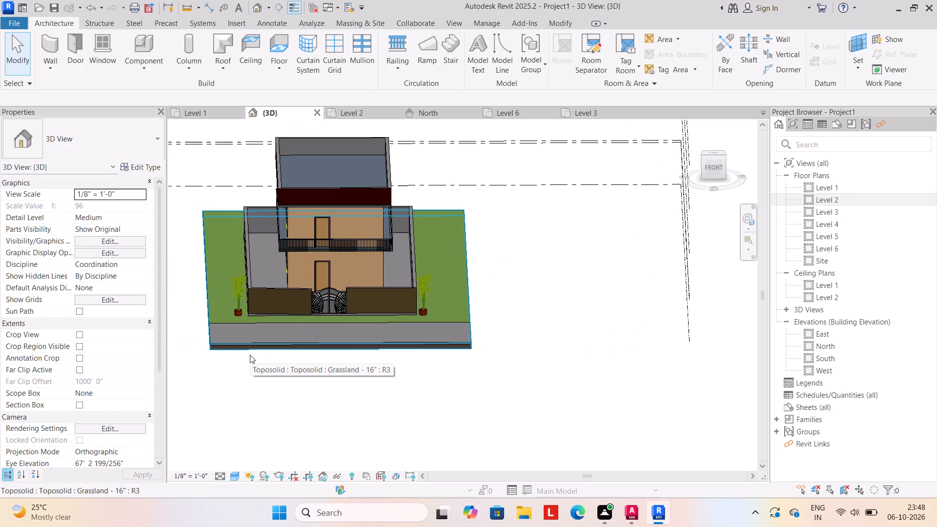
{"action": "middle_click_drag", "start_coordinate": [302, 274], "coordinate": [278, 246]}
{"action": "scroll", "coordinate": [288, 264], "scroll_direction": "up", "scroll_amount": 4}
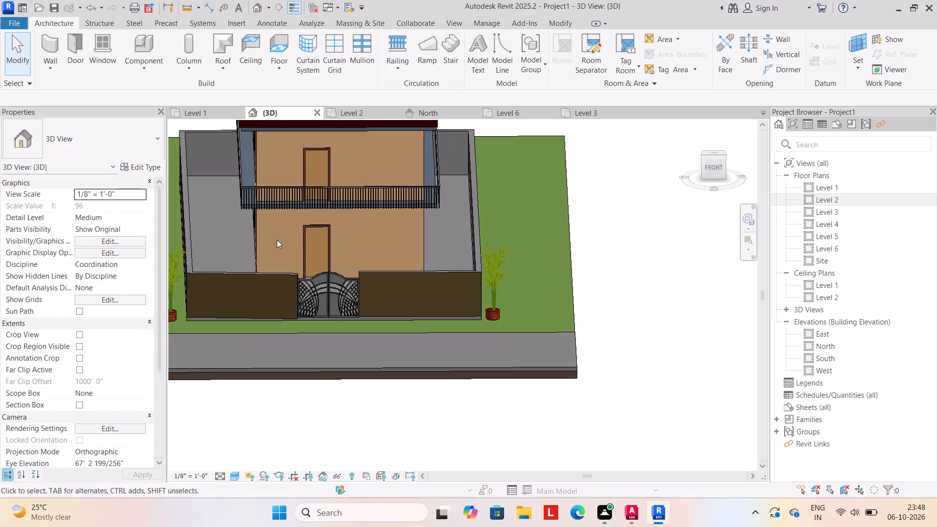
{"action": "middle_click_drag", "start_coordinate": [277, 240], "coordinate": [415, 271]}
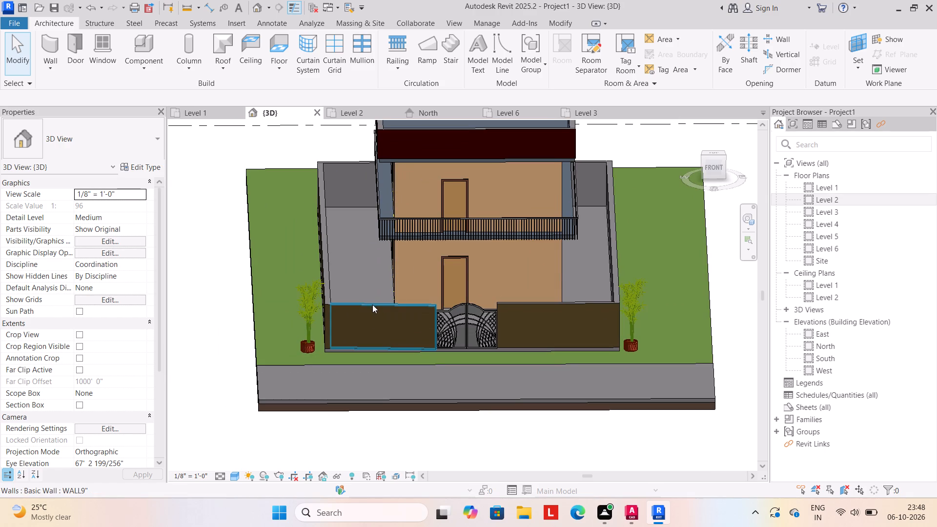
Examine the brown front compound wall beside the gate up close, and the whole house and site from the front.
{"action": "scroll", "coordinate": [370, 308], "scroll_direction": "up", "scroll_amount": 13}
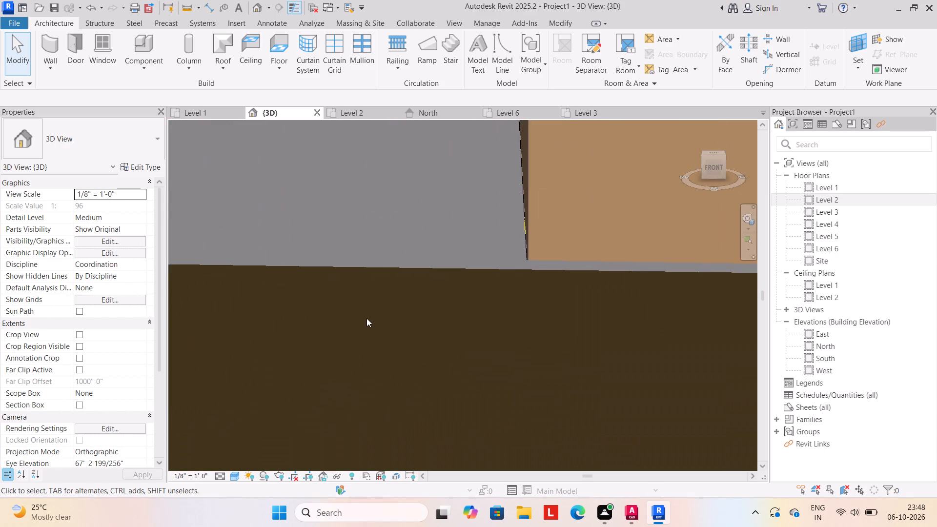
{"action": "scroll", "coordinate": [365, 324], "scroll_direction": "down", "scroll_amount": 15}
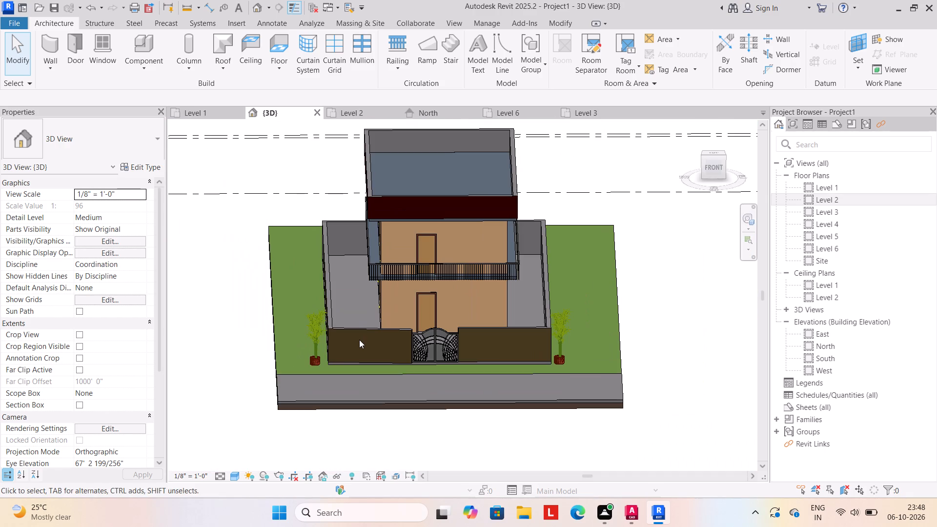
{"action": "scroll", "coordinate": [354, 347], "scroll_direction": "up", "scroll_amount": 9}
{"action": "middle_click", "coordinate": [354, 347]}
{"action": "scroll", "coordinate": [358, 348], "scroll_direction": "down", "scroll_amount": 4}
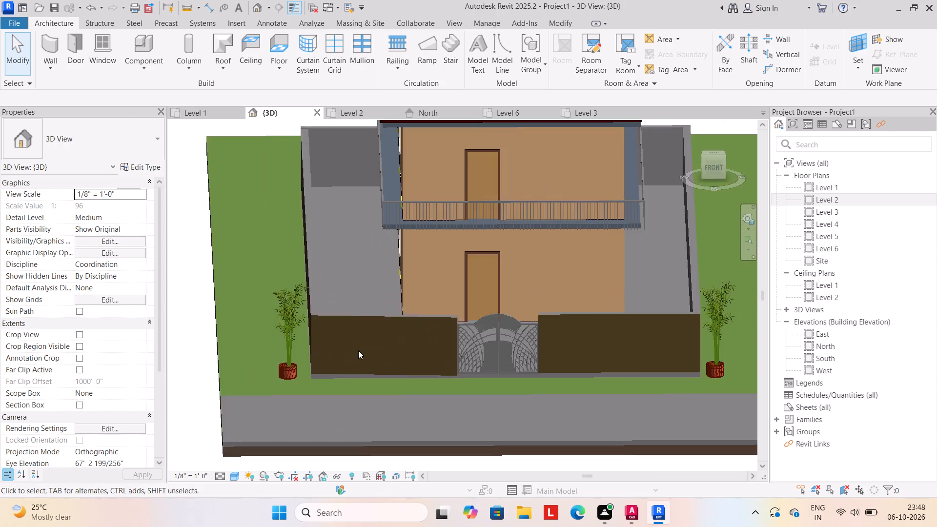
{"action": "scroll", "coordinate": [358, 350], "scroll_direction": "down", "scroll_amount": 4}
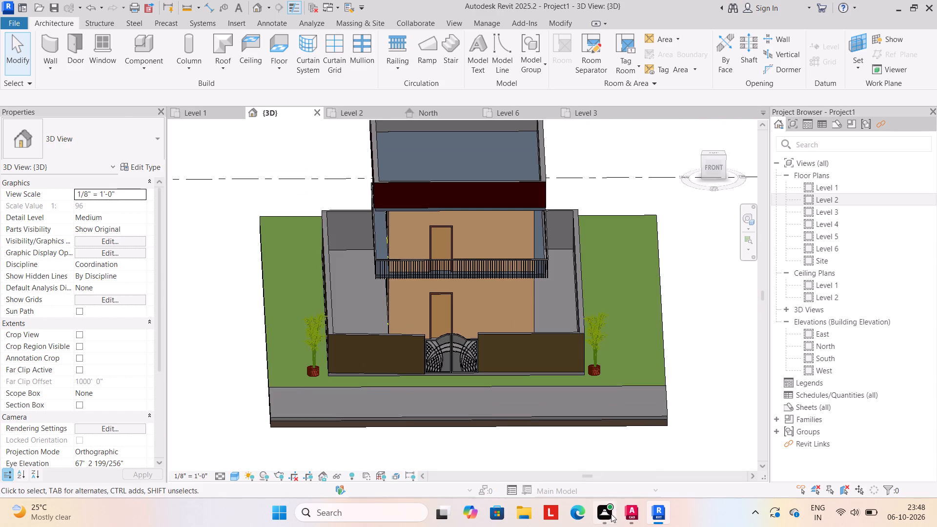
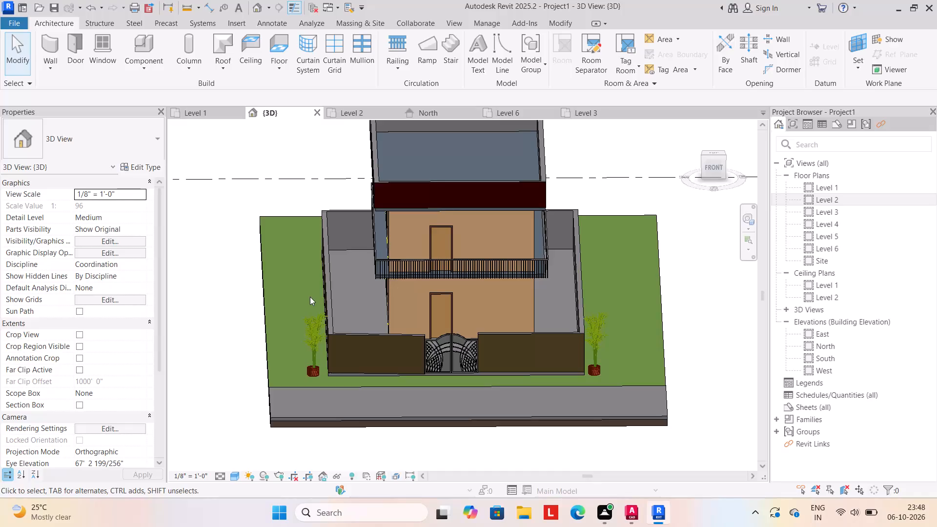
Examine the side compound wall beside the potted bamboo up close, and the whole house and site from the front.
{"action": "scroll", "coordinate": [329, 308], "scroll_direction": "up", "scroll_amount": 5}
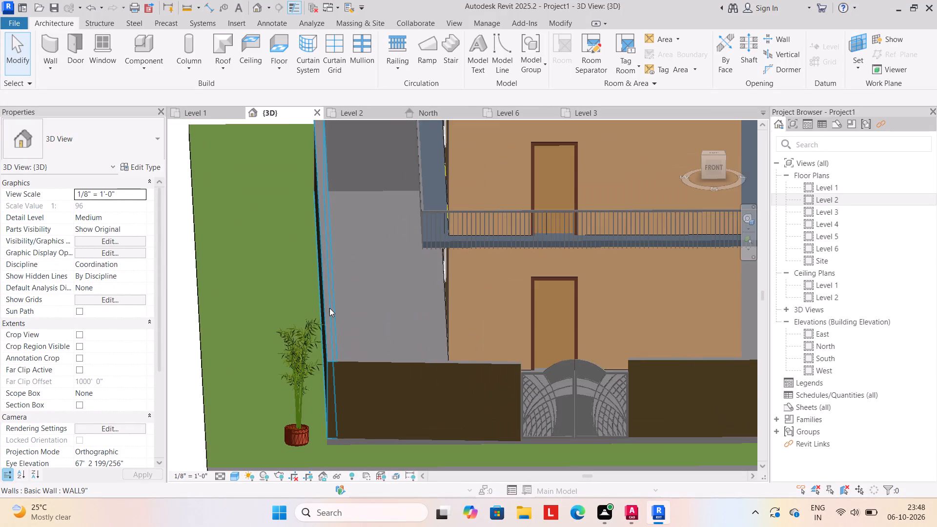
{"action": "scroll", "coordinate": [329, 308], "scroll_direction": "up", "scroll_amount": 3}
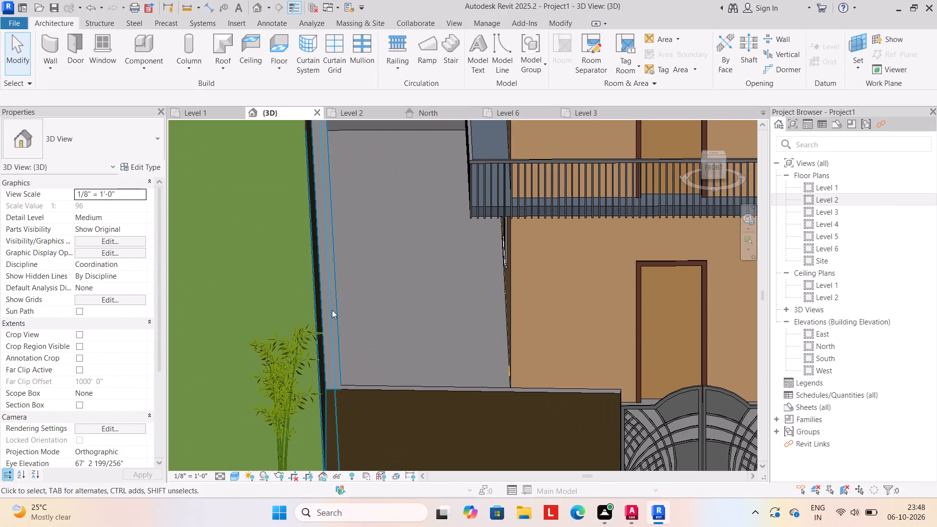
{"action": "scroll", "coordinate": [334, 305], "scroll_direction": "up", "scroll_amount": 4}
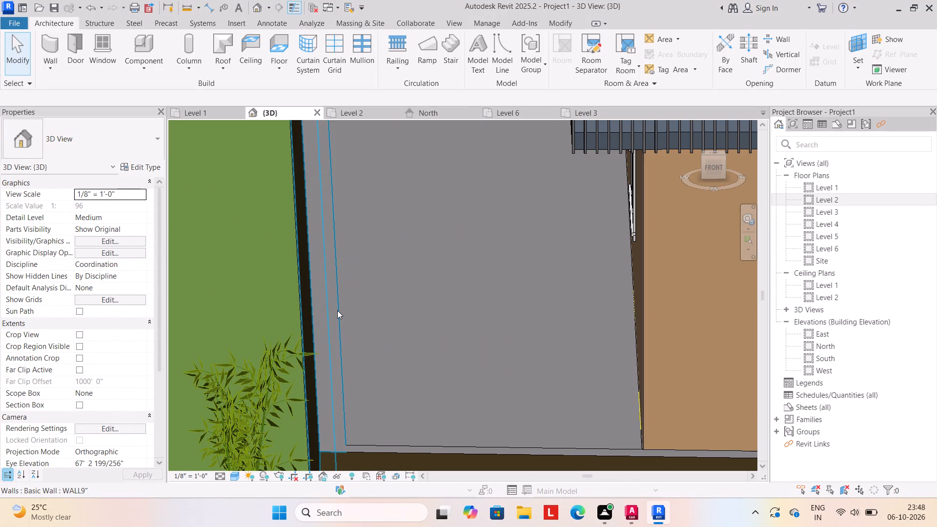
{"action": "scroll", "coordinate": [337, 310], "scroll_direction": "up", "scroll_amount": 9}
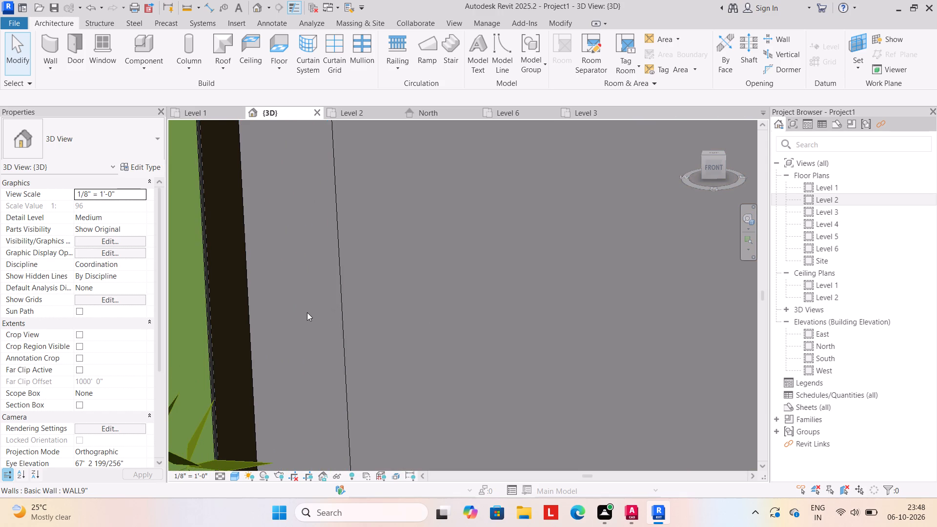
{"action": "scroll", "coordinate": [304, 319], "scroll_direction": "up", "scroll_amount": 9}
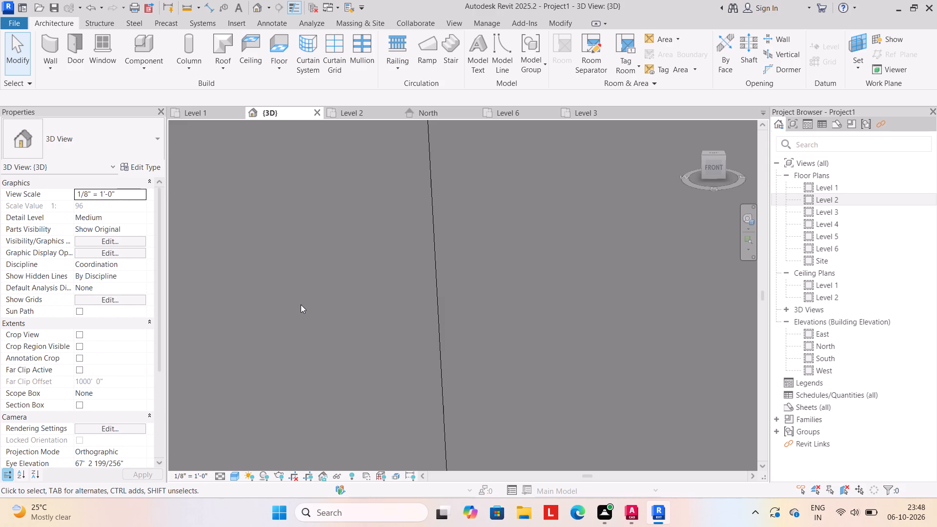
{"action": "scroll", "coordinate": [301, 303], "scroll_direction": "up", "scroll_amount": 4}
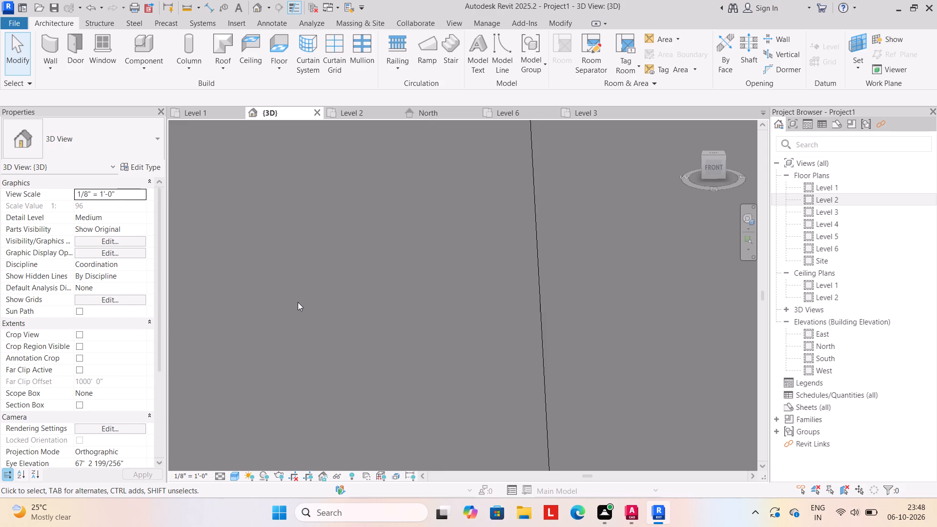
{"action": "scroll", "coordinate": [297, 302], "scroll_direction": "down", "scroll_amount": 14}
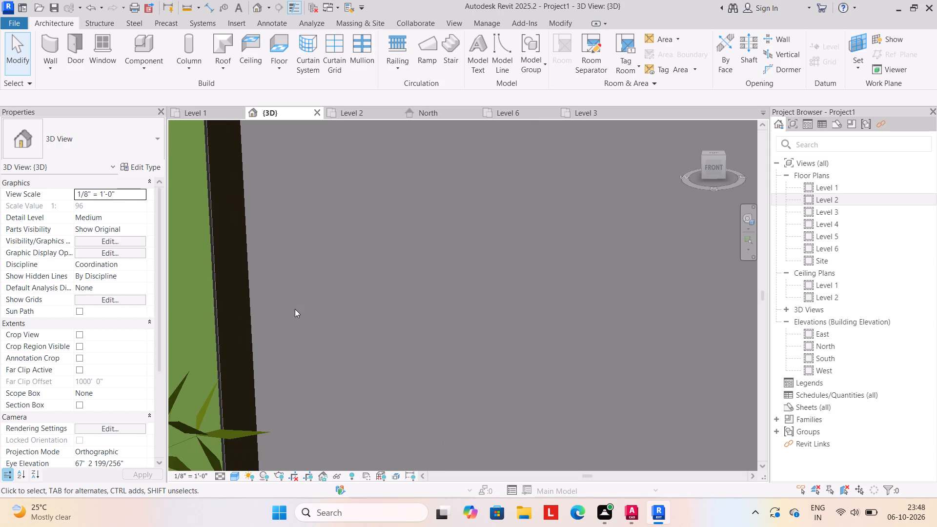
{"action": "scroll", "coordinate": [294, 312], "scroll_direction": "down", "scroll_amount": 11}
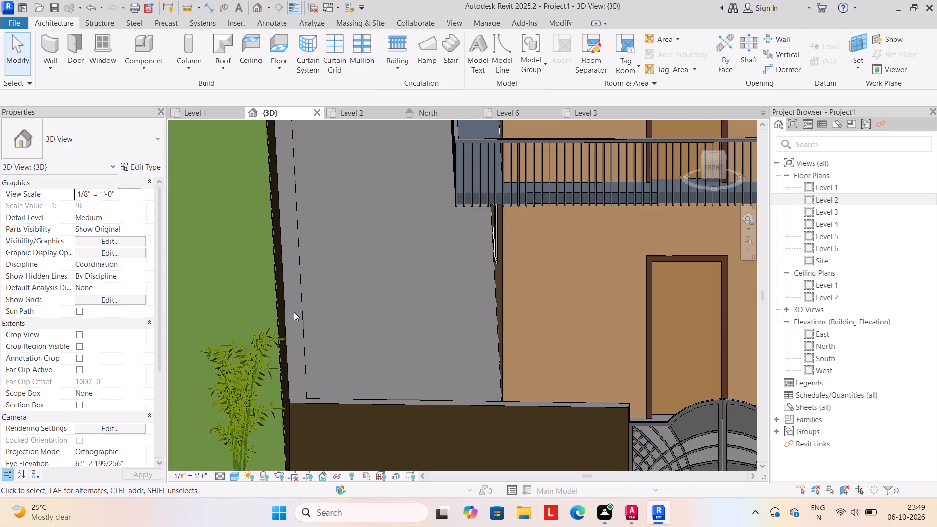
{"action": "scroll", "coordinate": [293, 312], "scroll_direction": "up", "scroll_amount": 6}
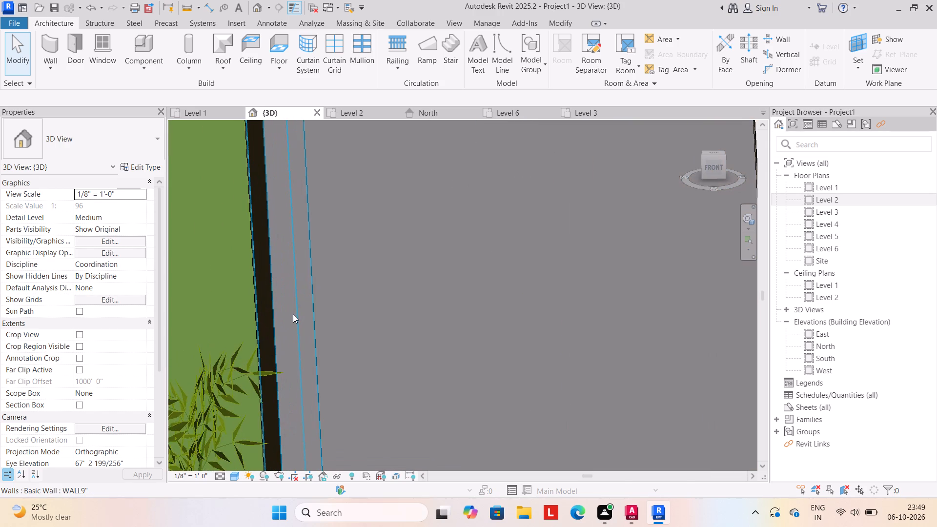
{"action": "scroll", "coordinate": [293, 314], "scroll_direction": "up", "scroll_amount": 11}
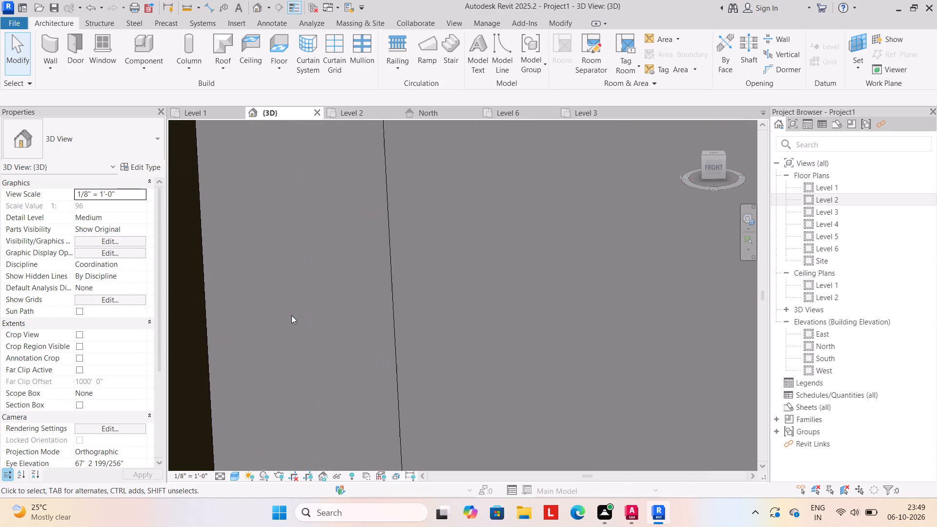
{"action": "scroll", "coordinate": [291, 315], "scroll_direction": "down", "scroll_amount": 12}
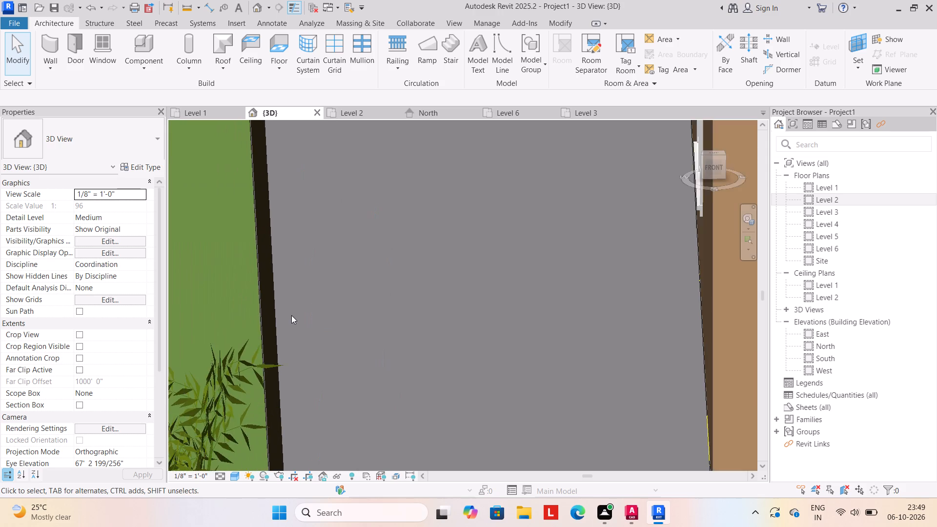
{"action": "scroll", "coordinate": [291, 315], "scroll_direction": "down", "scroll_amount": 6}
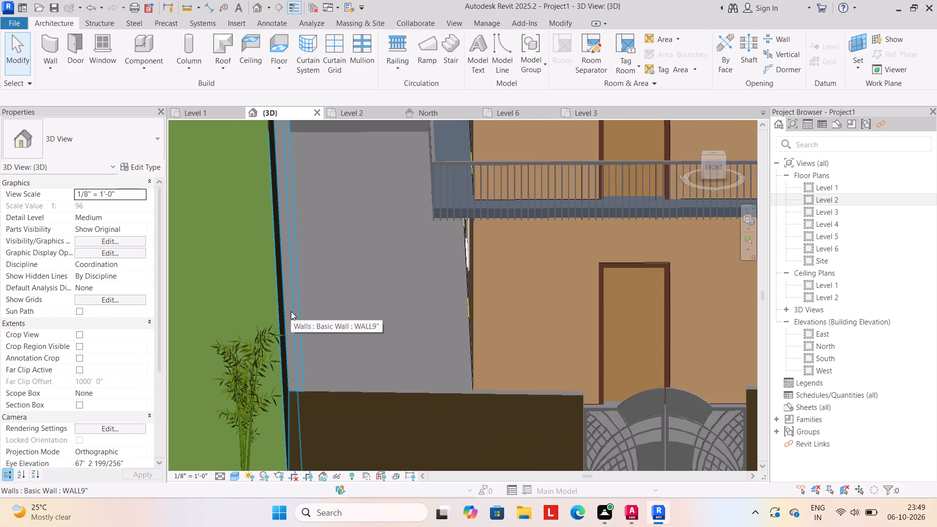
{"action": "scroll", "coordinate": [290, 310], "scroll_direction": "down", "scroll_amount": 6}
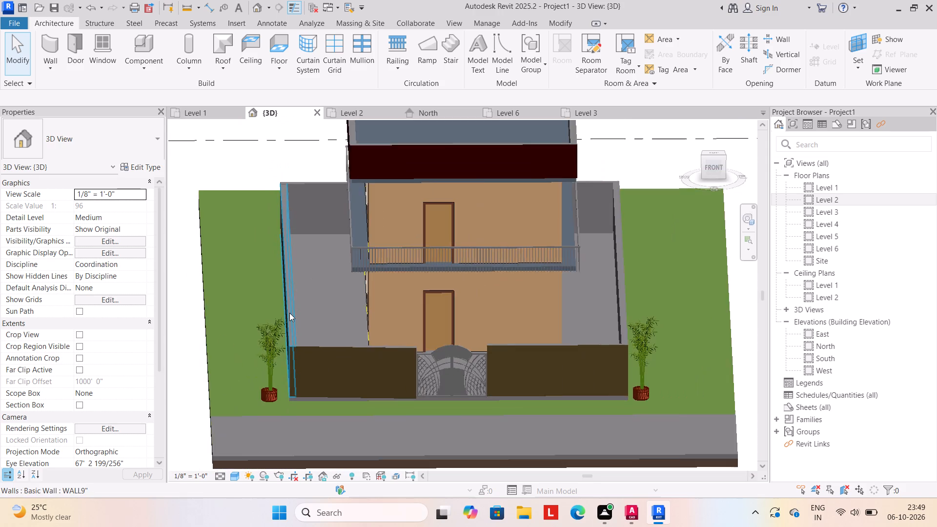
{"action": "scroll", "coordinate": [289, 313], "scroll_direction": "up", "scroll_amount": 9}
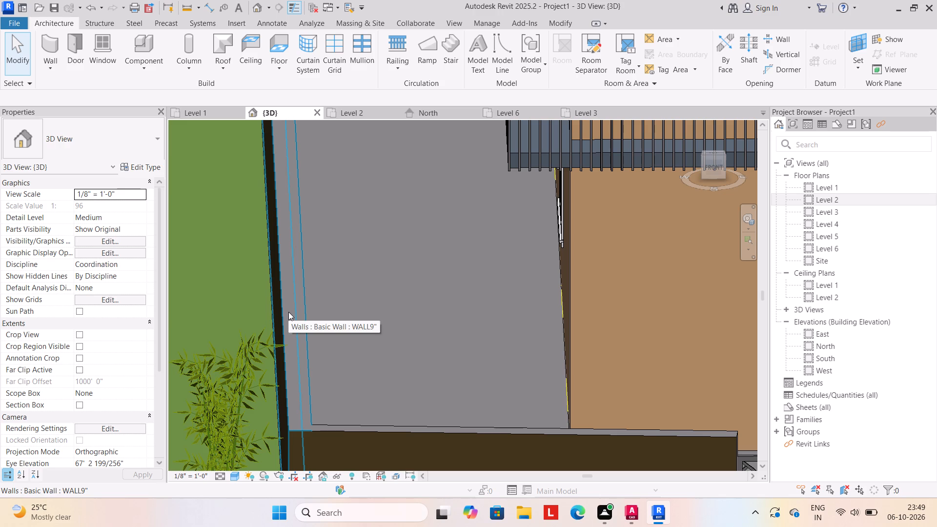
{"action": "scroll", "coordinate": [288, 312], "scroll_direction": "up", "scroll_amount": 8}
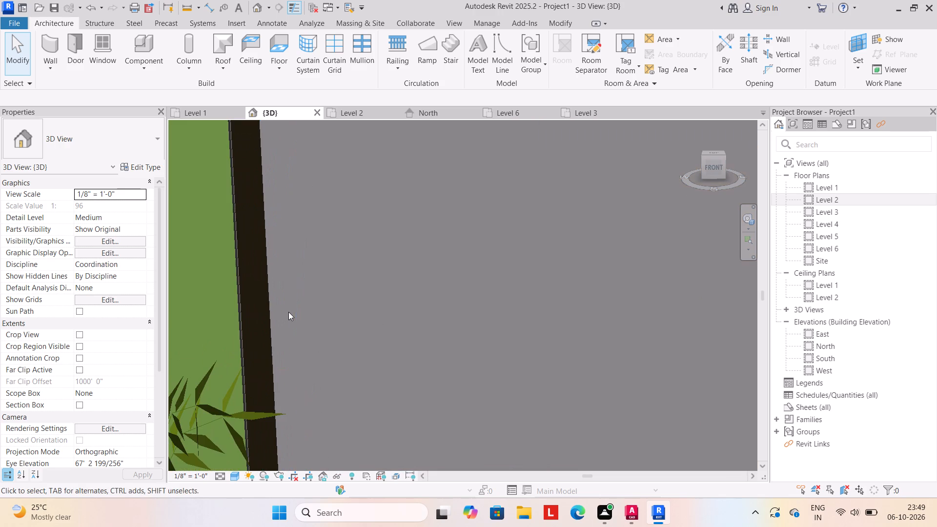
{"action": "scroll", "coordinate": [288, 312], "scroll_direction": "down", "scroll_amount": 16}
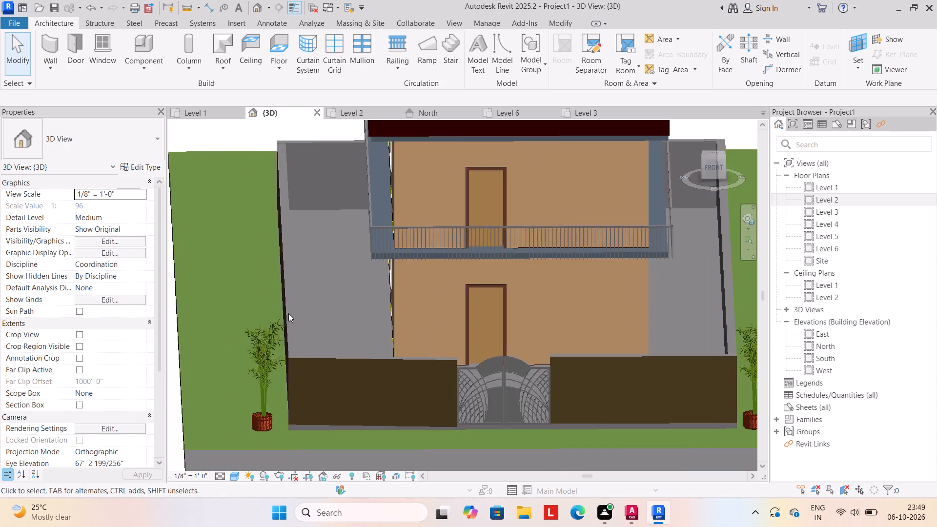
{"action": "scroll", "coordinate": [287, 310], "scroll_direction": "down", "scroll_amount": 6}
Examine the top edge and dark inner face of the bamboo-side compound wall, and its corner with the front wall.
{"action": "scroll", "coordinate": [287, 311], "scroll_direction": "up", "scroll_amount": 4}
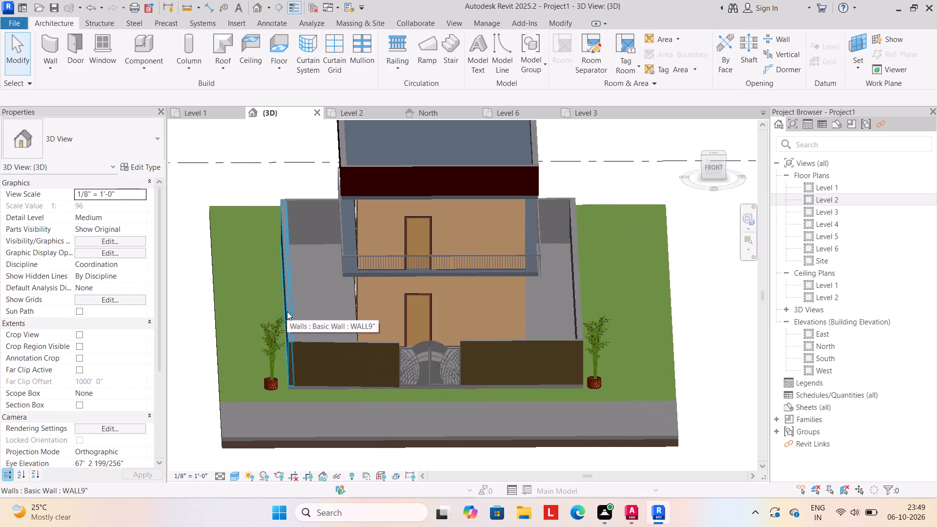
{"action": "scroll", "coordinate": [287, 311], "scroll_direction": "up", "scroll_amount": 12}
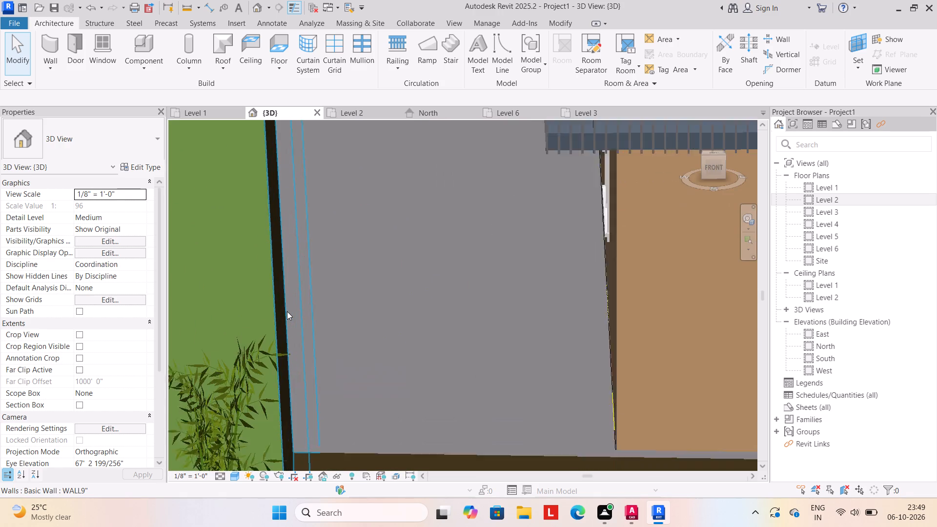
{"action": "scroll", "coordinate": [287, 311], "scroll_direction": "up", "scroll_amount": 8}
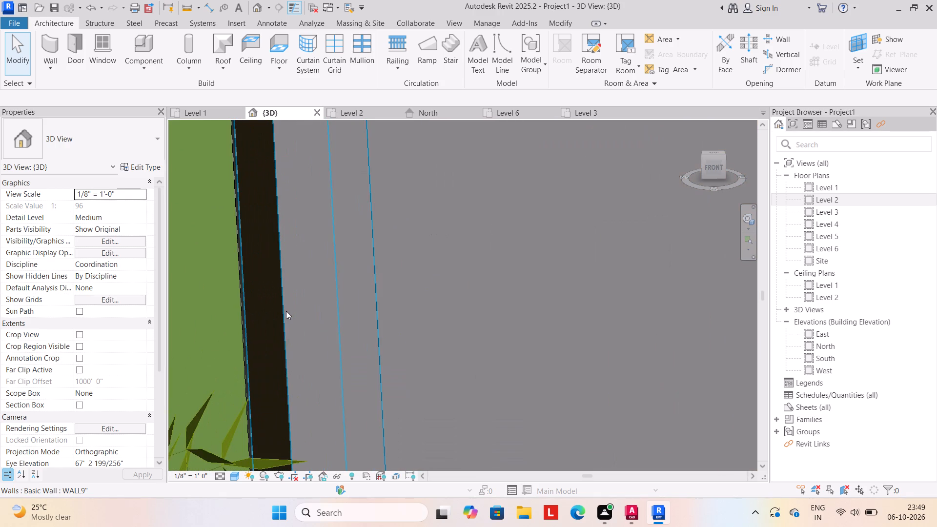
{"action": "scroll", "coordinate": [286, 311], "scroll_direction": "up", "scroll_amount": 9}
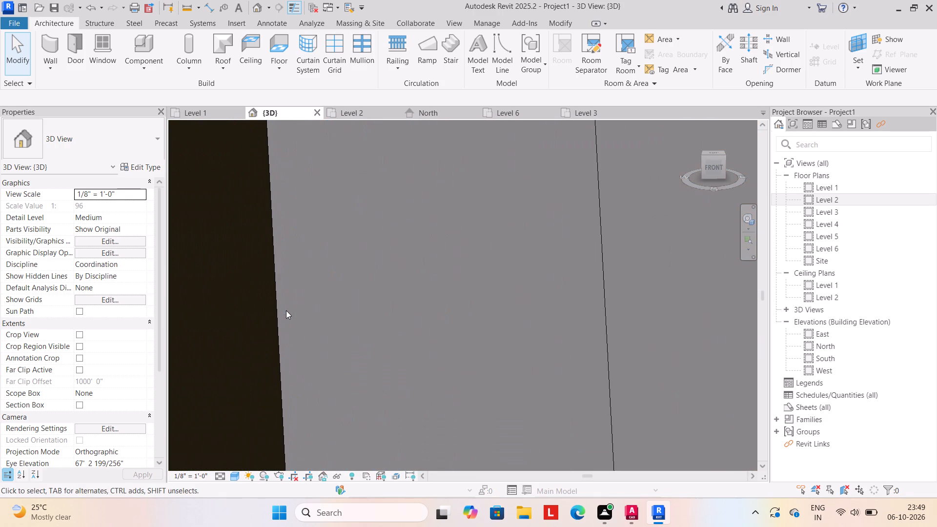
{"action": "scroll", "coordinate": [286, 310], "scroll_direction": "up", "scroll_amount": 2}
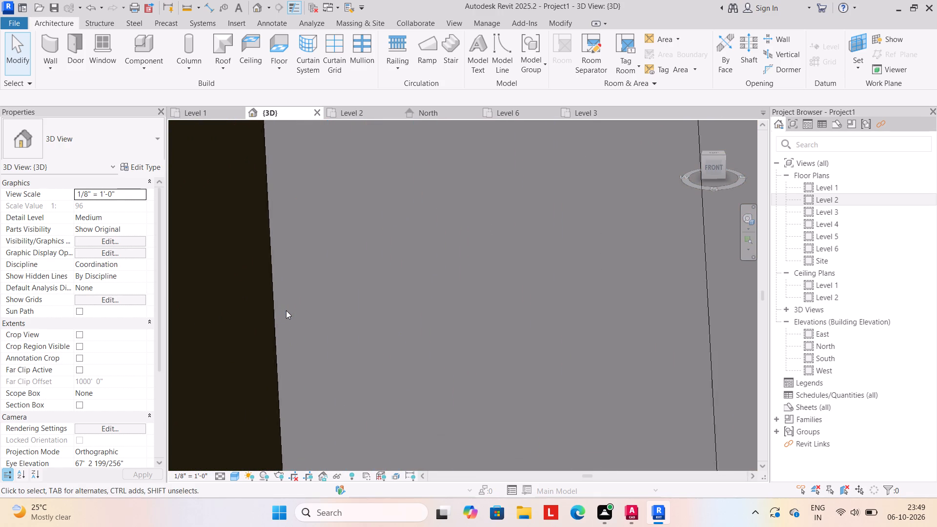
{"action": "scroll", "coordinate": [286, 310], "scroll_direction": "up", "scroll_amount": 4}
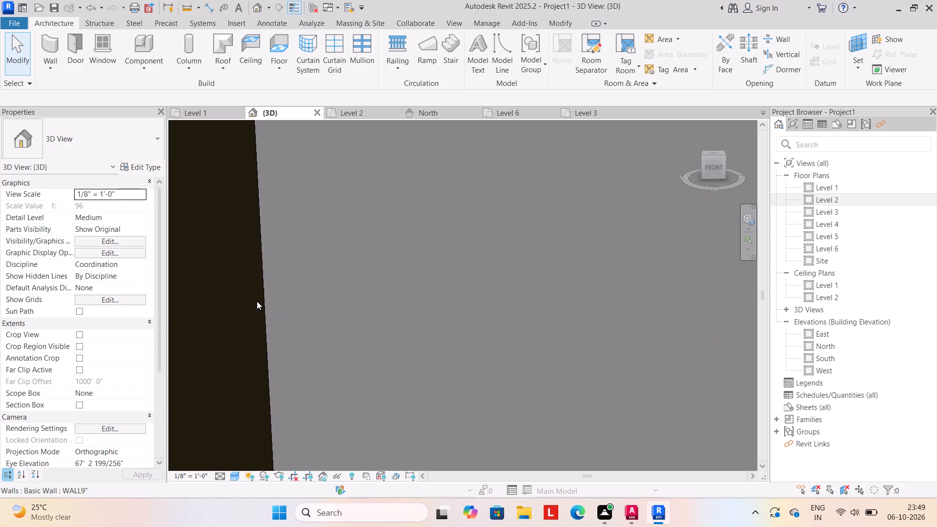
{"action": "scroll", "coordinate": [257, 301], "scroll_direction": "up", "scroll_amount": 4}
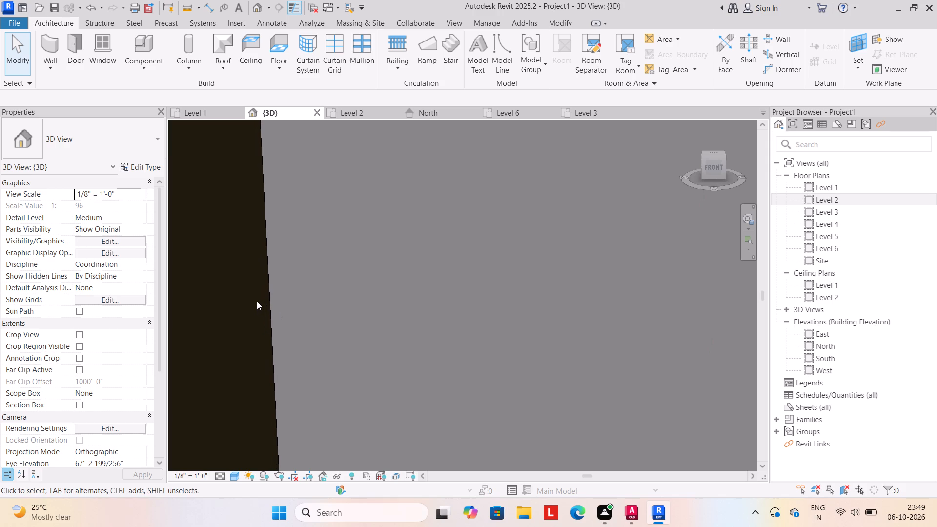
{"action": "scroll", "coordinate": [257, 301], "scroll_direction": "down", "scroll_amount": 1}
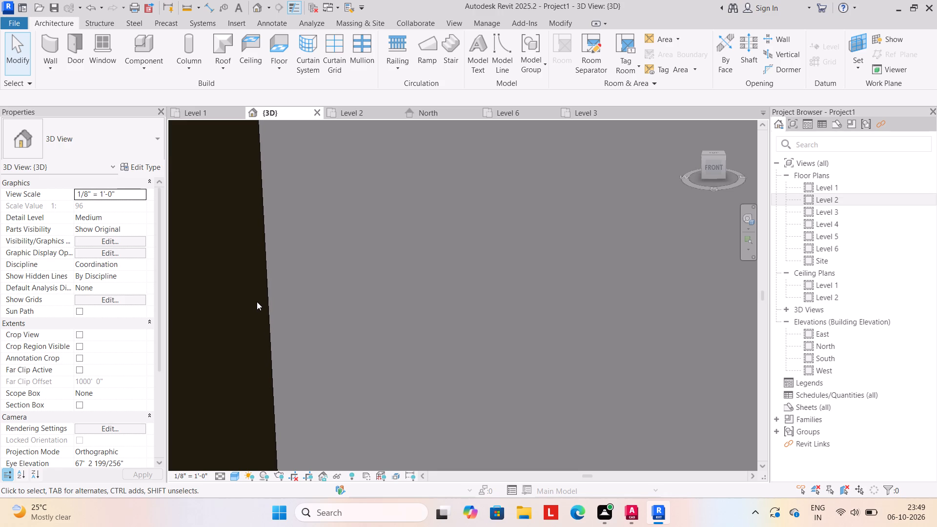
{"action": "scroll", "coordinate": [257, 302], "scroll_direction": "up", "scroll_amount": 4}
{"action": "scroll", "coordinate": [257, 302], "scroll_direction": "down", "scroll_amount": 8}
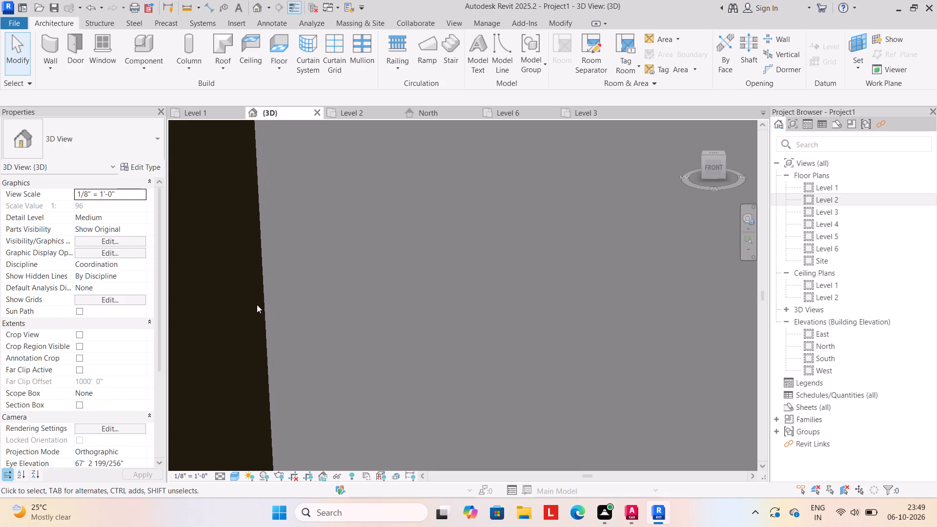
{"action": "scroll", "coordinate": [257, 304], "scroll_direction": "down", "scroll_amount": 20}
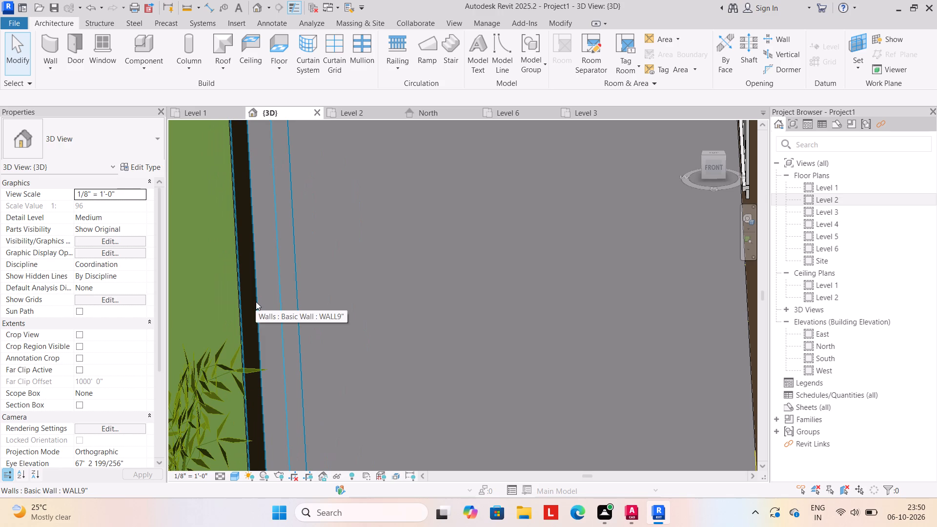
{"action": "scroll", "coordinate": [256, 302], "scroll_direction": "down", "scroll_amount": 4}
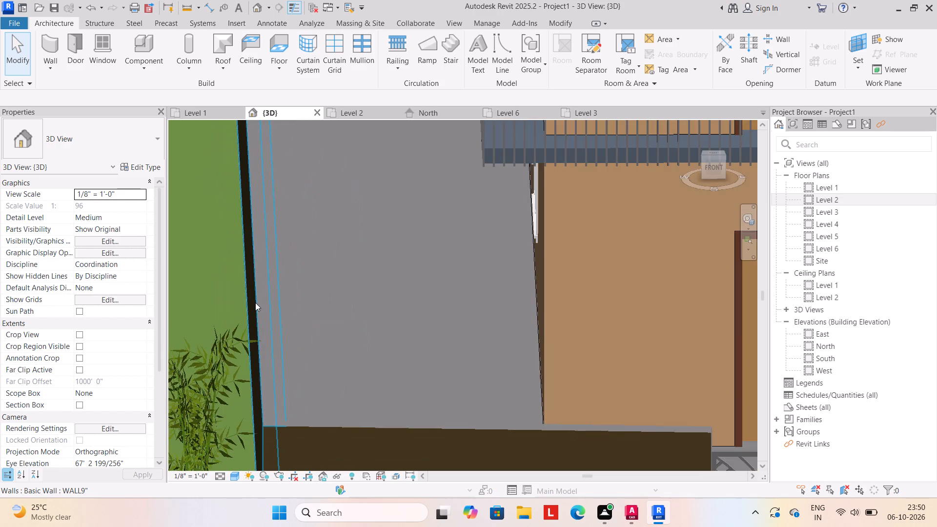
{"action": "scroll", "coordinate": [255, 302], "scroll_direction": "down", "scroll_amount": 6}
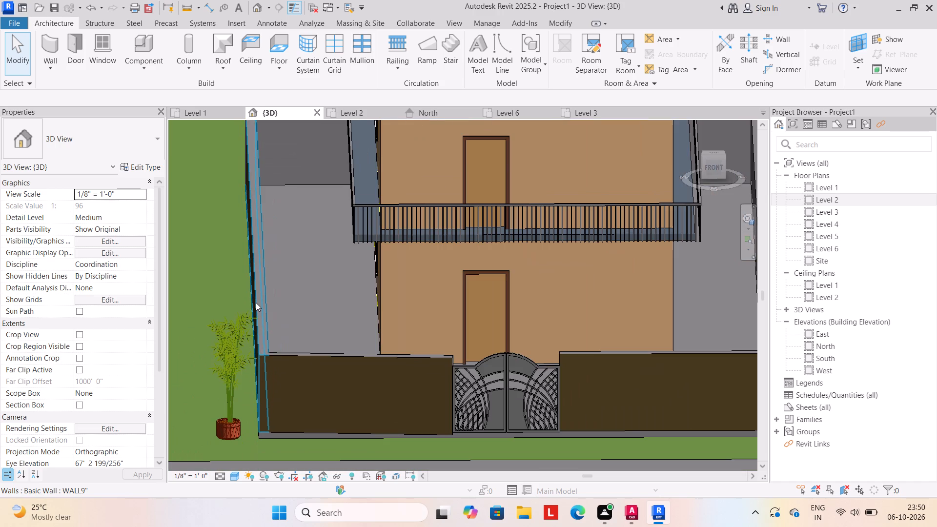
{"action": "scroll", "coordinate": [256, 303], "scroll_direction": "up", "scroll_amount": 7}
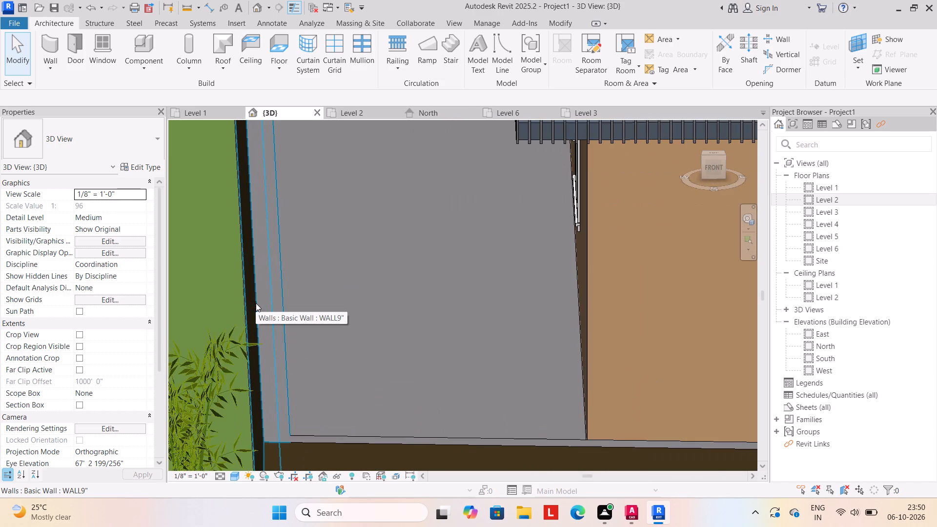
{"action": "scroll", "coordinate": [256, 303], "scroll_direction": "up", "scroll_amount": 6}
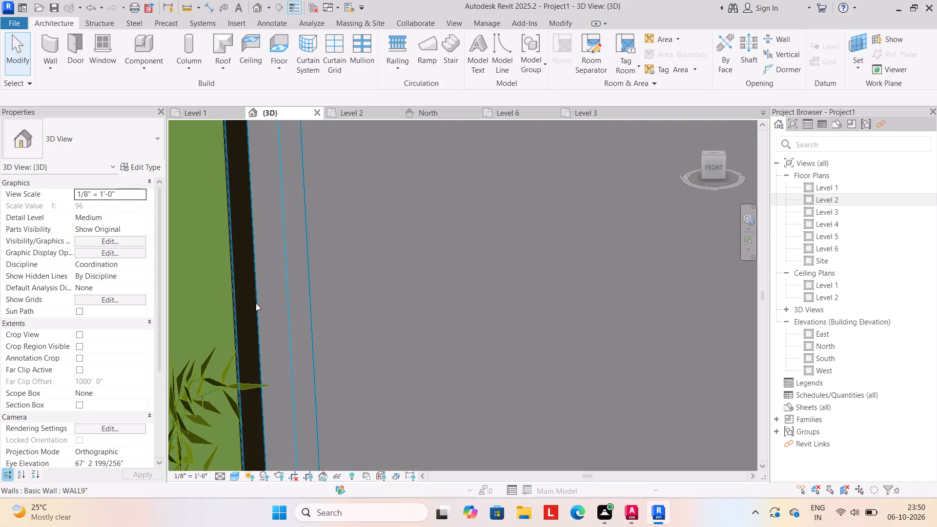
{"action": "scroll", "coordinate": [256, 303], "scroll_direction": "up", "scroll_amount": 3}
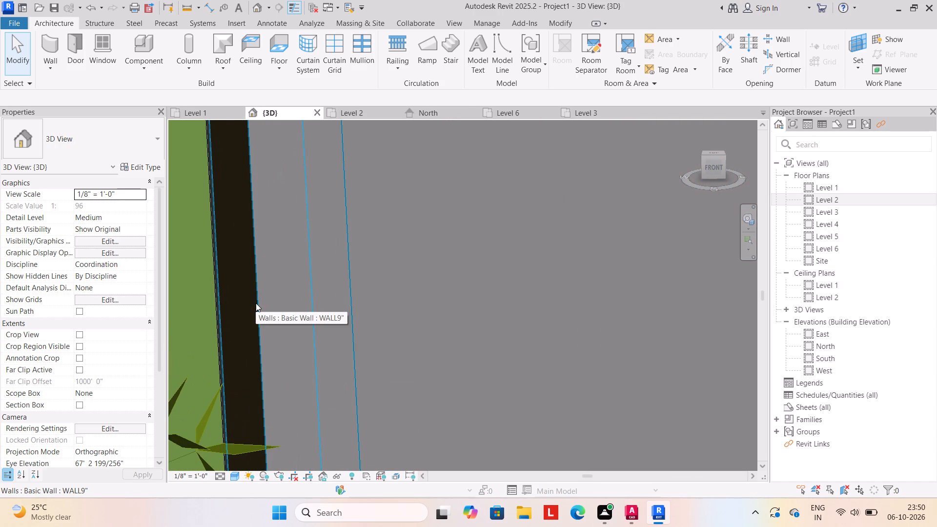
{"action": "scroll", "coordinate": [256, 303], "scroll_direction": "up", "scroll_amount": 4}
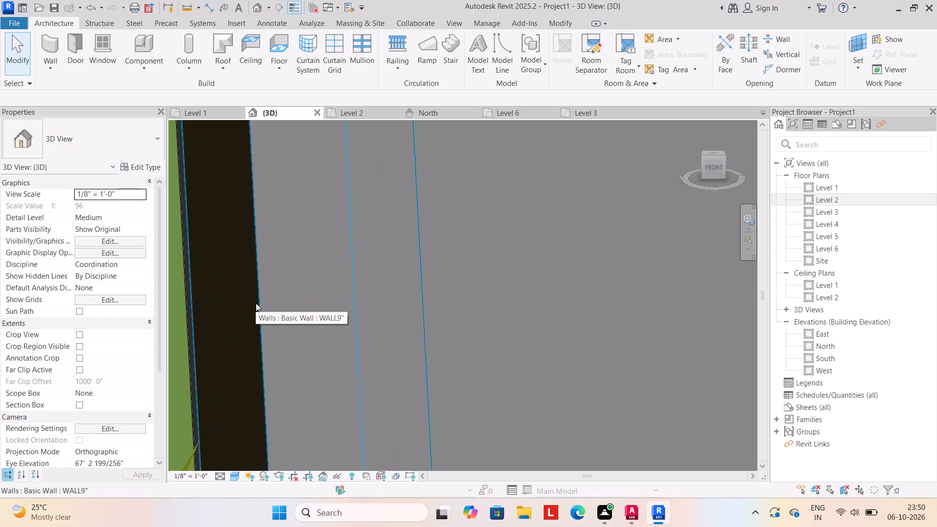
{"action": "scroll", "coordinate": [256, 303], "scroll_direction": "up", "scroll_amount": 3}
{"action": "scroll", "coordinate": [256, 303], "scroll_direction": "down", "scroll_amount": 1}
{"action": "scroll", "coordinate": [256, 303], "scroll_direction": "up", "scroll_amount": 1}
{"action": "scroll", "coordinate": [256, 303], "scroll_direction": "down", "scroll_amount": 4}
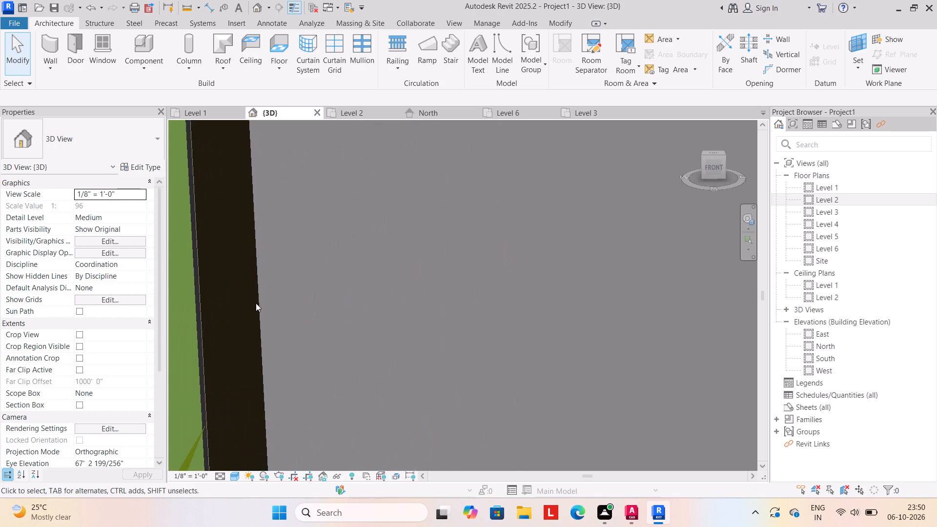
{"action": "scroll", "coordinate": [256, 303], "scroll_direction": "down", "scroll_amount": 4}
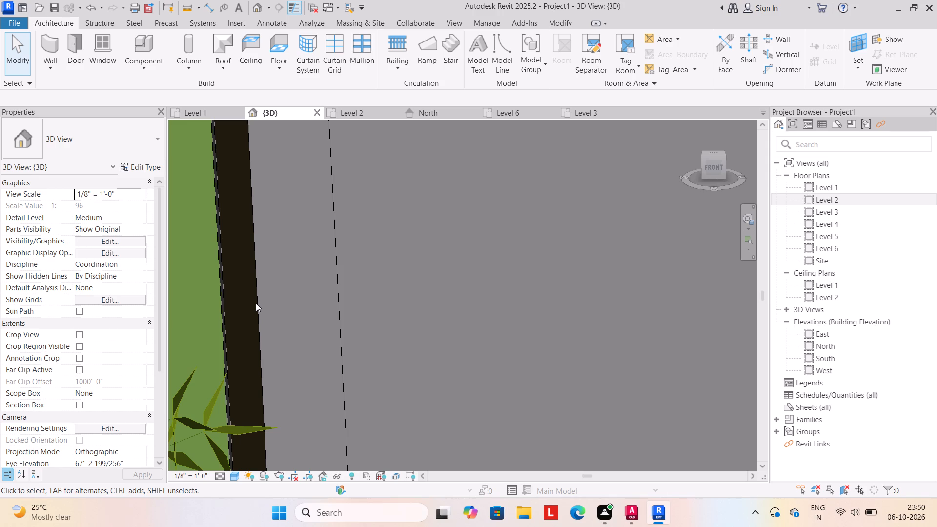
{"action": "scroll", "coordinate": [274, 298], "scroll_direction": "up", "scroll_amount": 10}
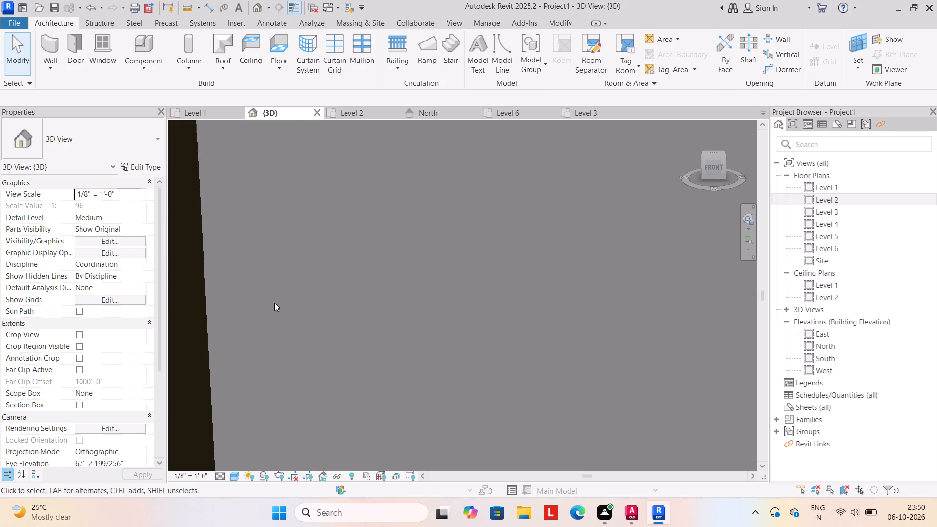
Examine the grey ground surface inside the bamboo-side compound wall up close, and the house front with its gate and balcony.
{"action": "scroll", "coordinate": [274, 305], "scroll_direction": "down", "scroll_amount": 2}
{"action": "scroll", "coordinate": [274, 305], "scroll_direction": "up", "scroll_amount": 1}
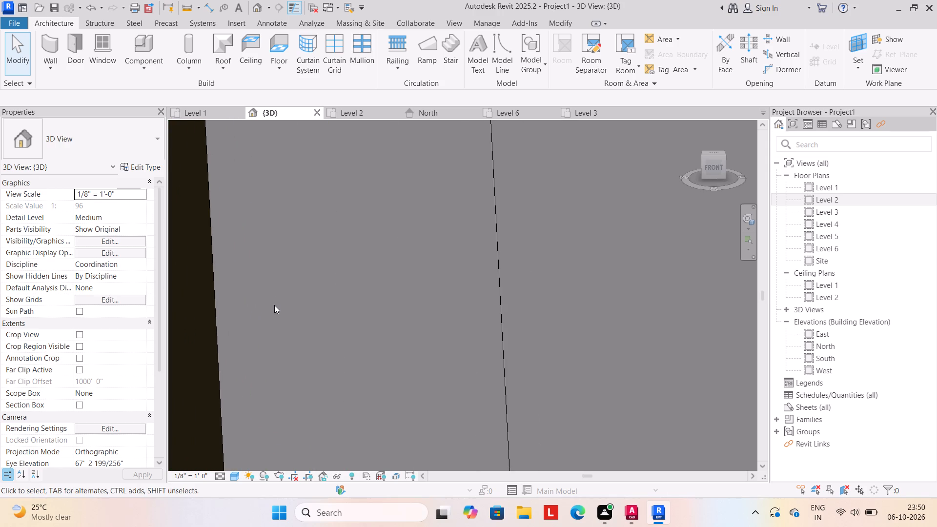
{"action": "scroll", "coordinate": [274, 305], "scroll_direction": "up", "scroll_amount": 3}
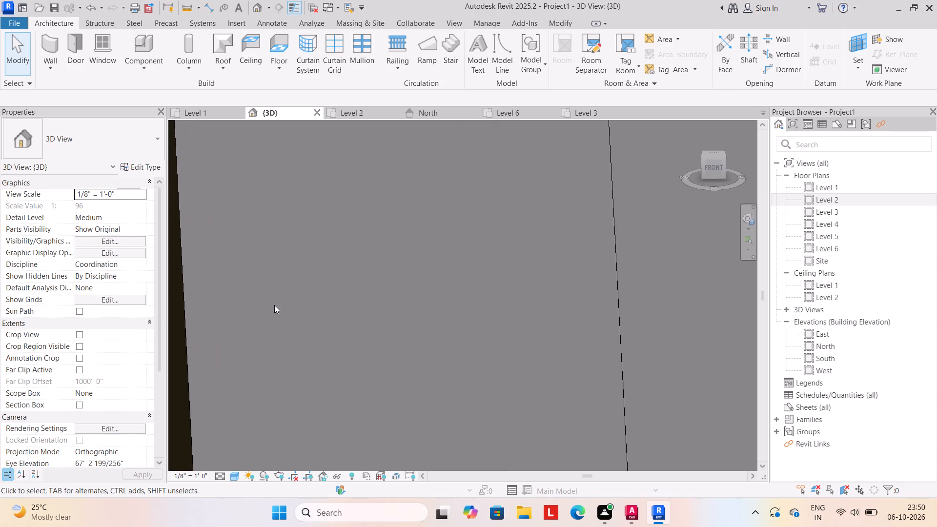
{"action": "scroll", "coordinate": [274, 305], "scroll_direction": "down", "scroll_amount": 13}
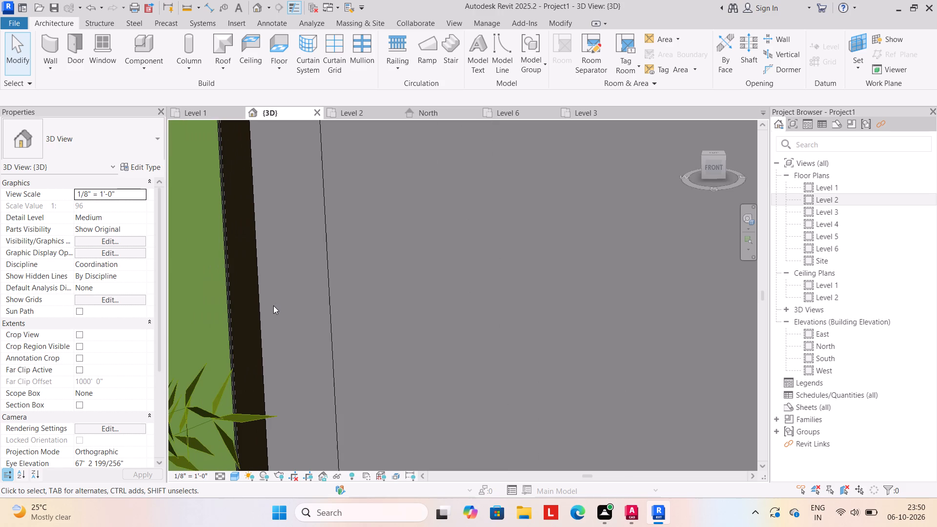
{"action": "scroll", "coordinate": [271, 302], "scroll_direction": "down", "scroll_amount": 6}
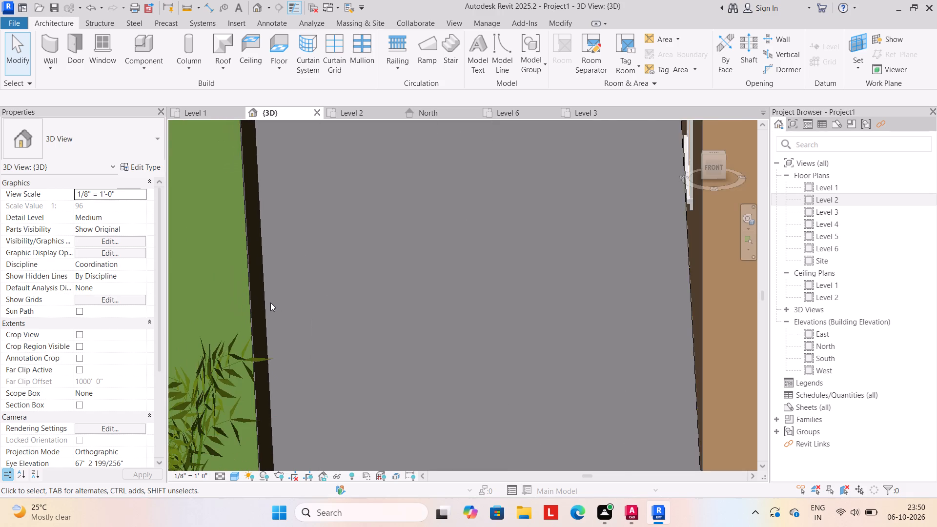
{"action": "scroll", "coordinate": [270, 303], "scroll_direction": "down", "scroll_amount": 11}
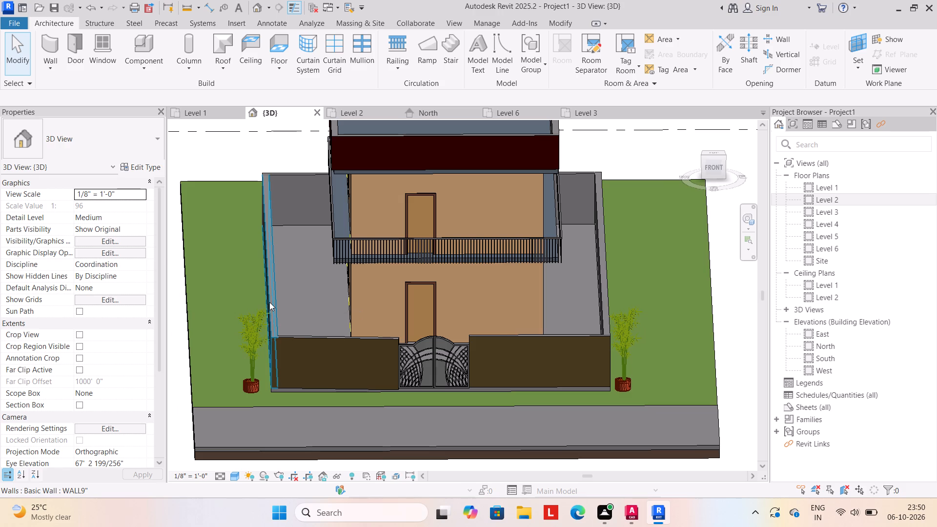
Examine the dark face and edges of the WALL9" side compound wall beside the potted bamboo up close.
{"action": "scroll", "coordinate": [269, 302], "scroll_direction": "up", "scroll_amount": 4}
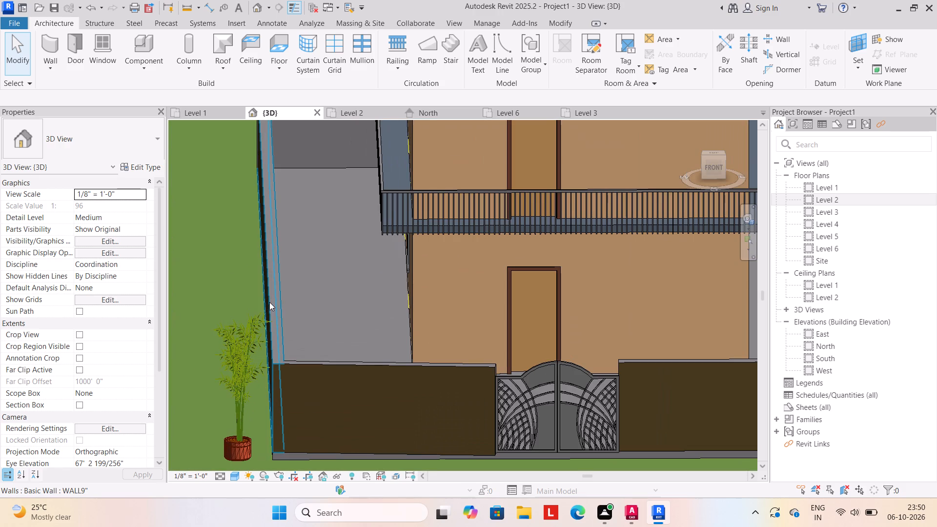
{"action": "scroll", "coordinate": [269, 302], "scroll_direction": "up", "scroll_amount": 10}
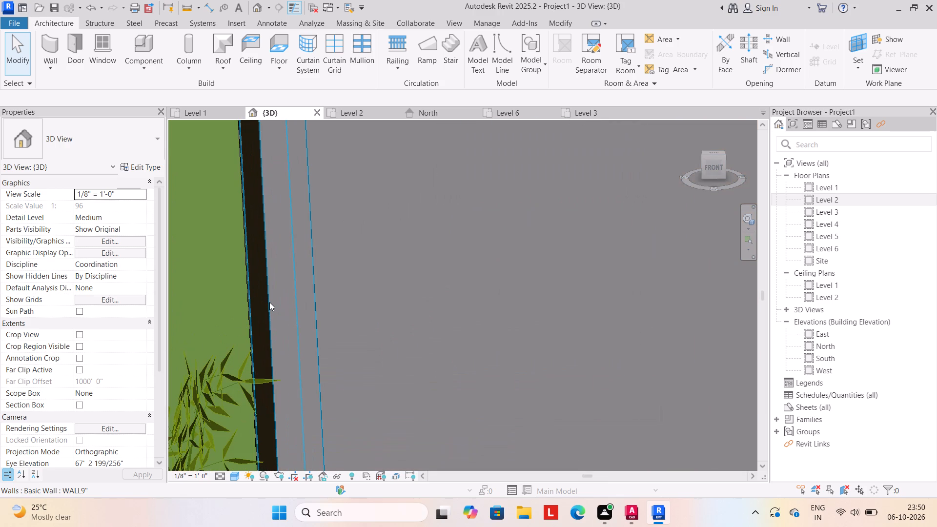
{"action": "scroll", "coordinate": [269, 302], "scroll_direction": "up", "scroll_amount": 3}
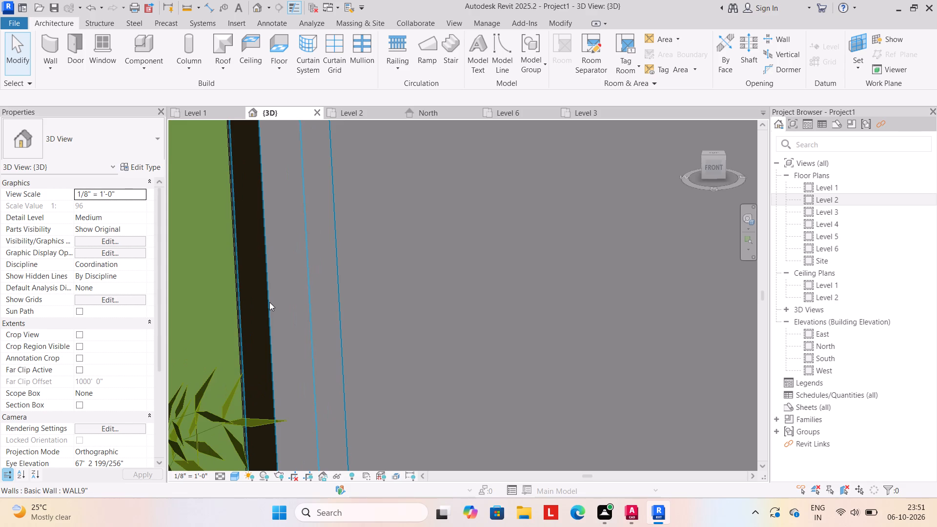
{"action": "scroll", "coordinate": [269, 302], "scroll_direction": "up", "scroll_amount": 3}
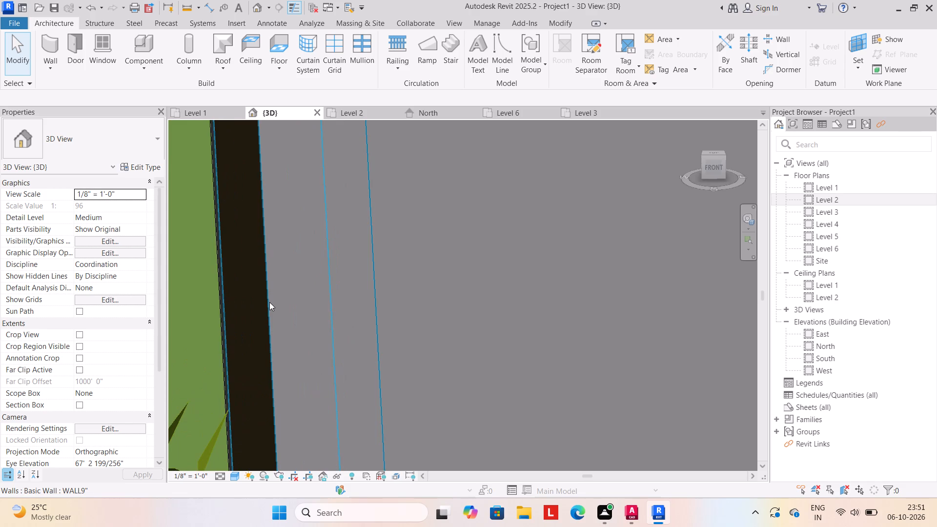
{"action": "scroll", "coordinate": [269, 302], "scroll_direction": "up", "scroll_amount": 3}
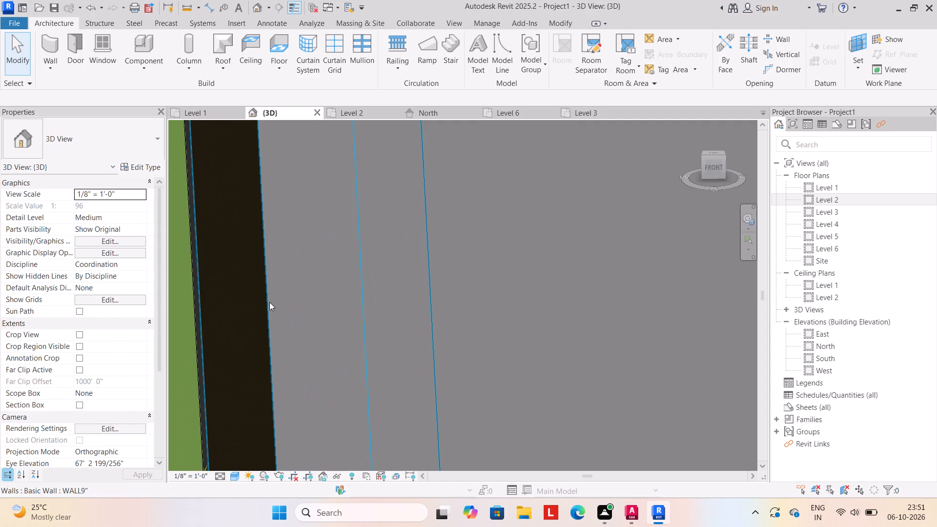
{"action": "scroll", "coordinate": [269, 302], "scroll_direction": "down", "scroll_amount": 4}
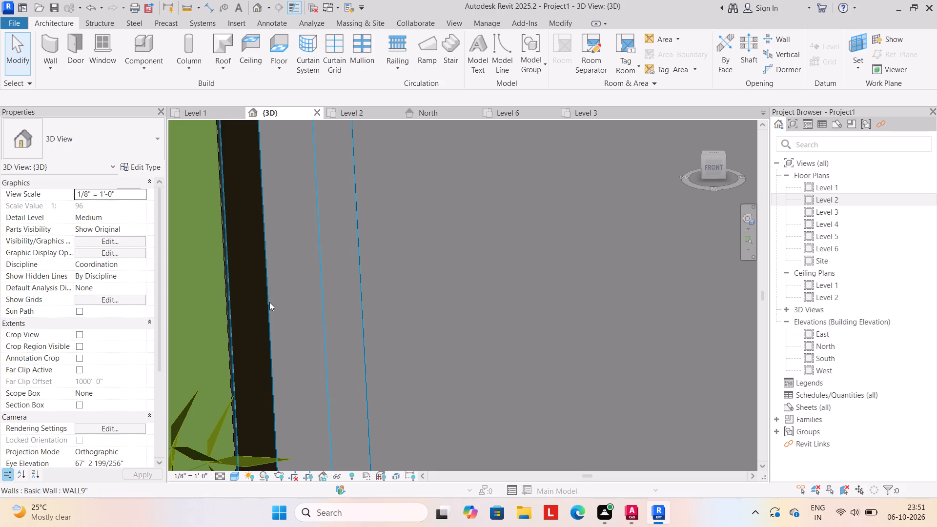
{"action": "scroll", "coordinate": [269, 302], "scroll_direction": "up", "scroll_amount": 6}
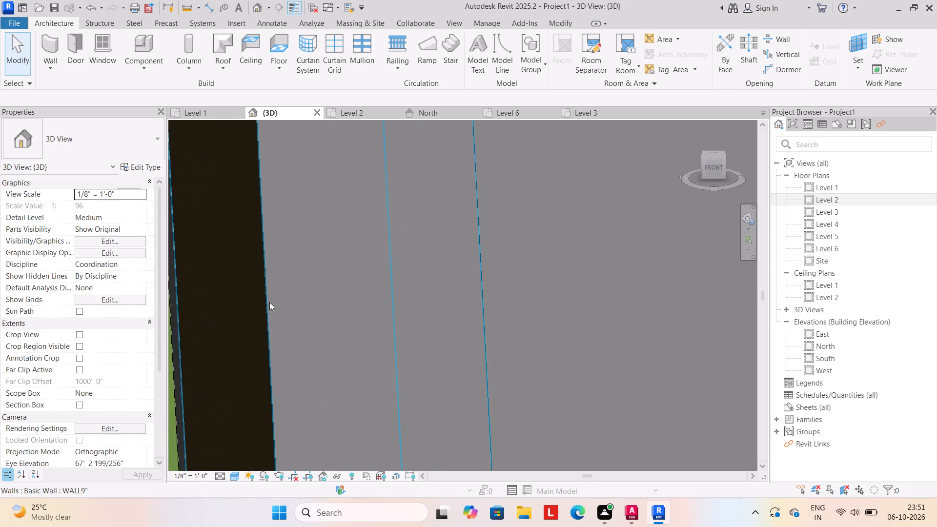
{"action": "scroll", "coordinate": [269, 302], "scroll_direction": "up", "scroll_amount": 3}
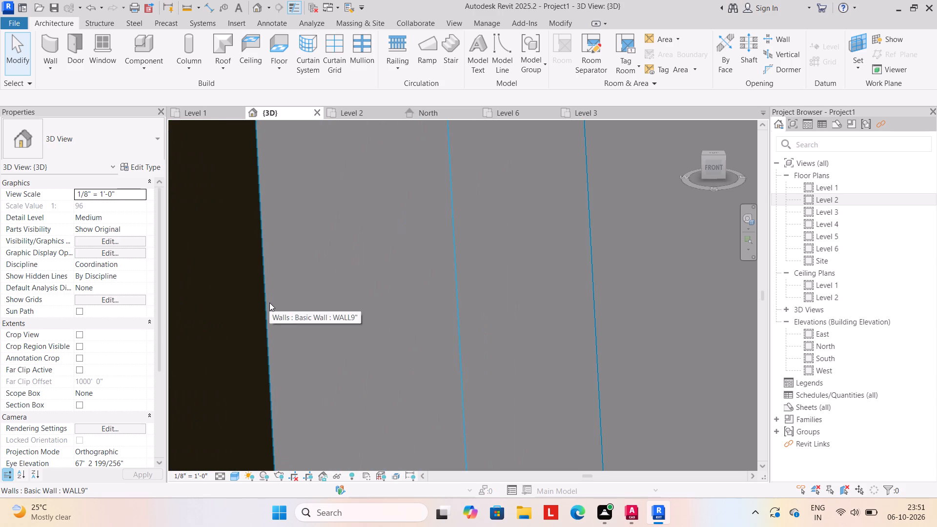
{"action": "scroll", "coordinate": [269, 303], "scroll_direction": "up", "scroll_amount": 4}
Examine the corner where the bamboo-side compound wall meets the brown front wall, and the whole house and site from the front.
{"action": "scroll", "coordinate": [269, 303], "scroll_direction": "down", "scroll_amount": 20}
{"action": "scroll", "coordinate": [269, 297], "scroll_direction": "down", "scroll_amount": 4}
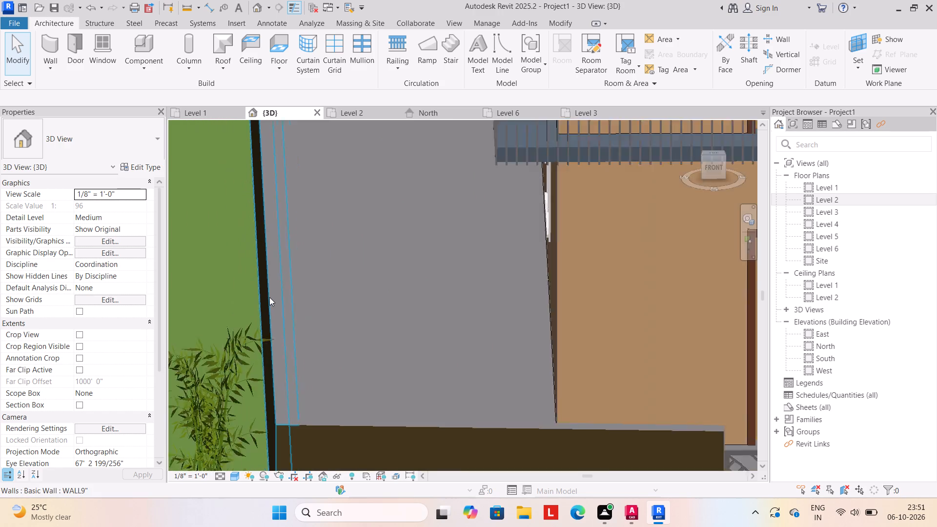
{"action": "scroll", "coordinate": [269, 297], "scroll_direction": "down", "scroll_amount": 7}
{"action": "scroll", "coordinate": [268, 351], "scroll_direction": "down", "scroll_amount": 2}
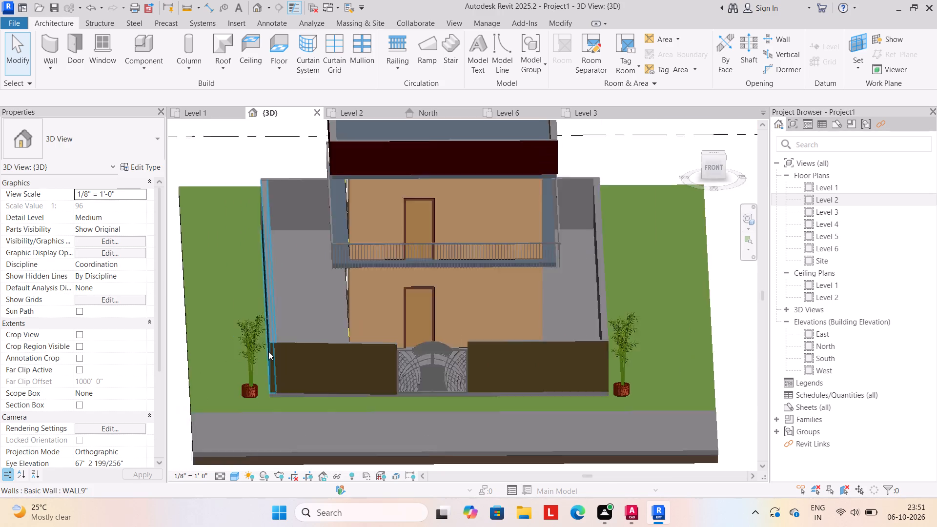
{"action": "scroll", "coordinate": [268, 351], "scroll_direction": "down", "scroll_amount": 1}
{"action": "scroll", "coordinate": [270, 334], "scroll_direction": "up", "scroll_amount": 10}
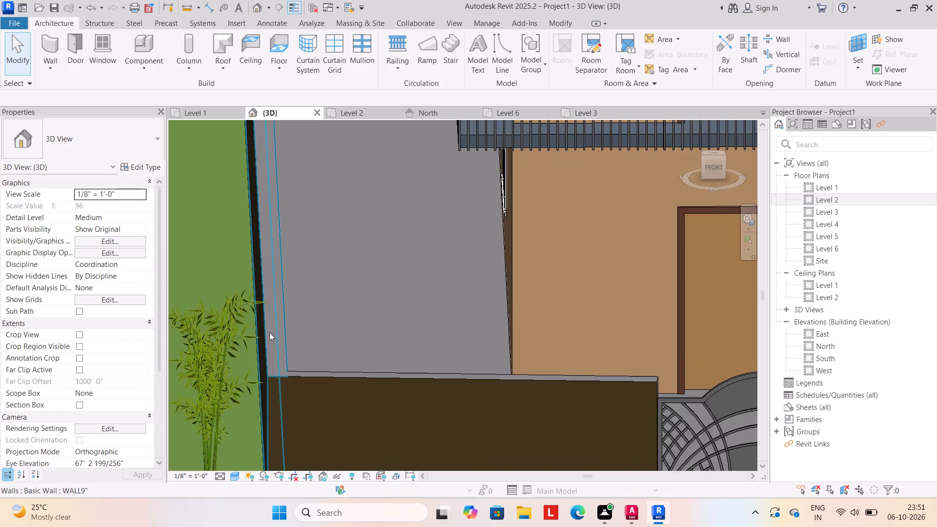
{"action": "scroll", "coordinate": [269, 332], "scroll_direction": "up", "scroll_amount": 3}
{"action": "scroll", "coordinate": [269, 332], "scroll_direction": "down", "scroll_amount": 16}
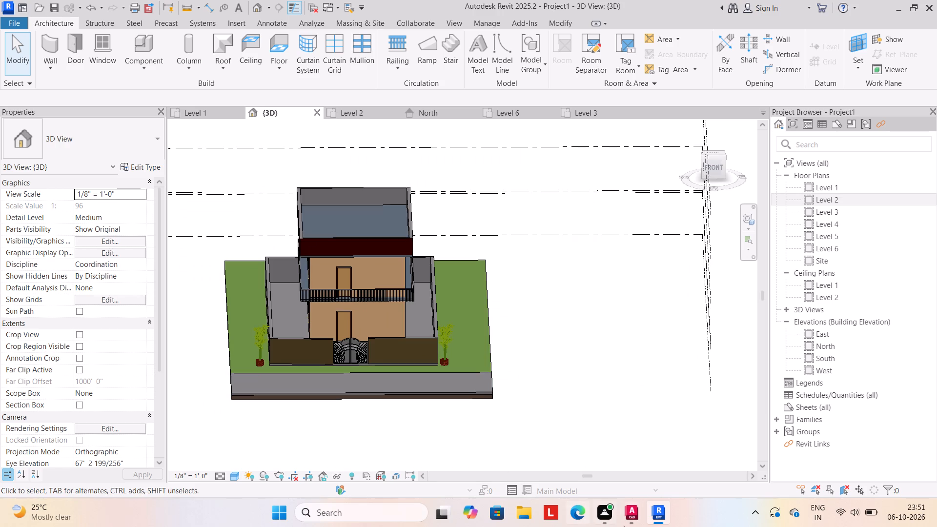
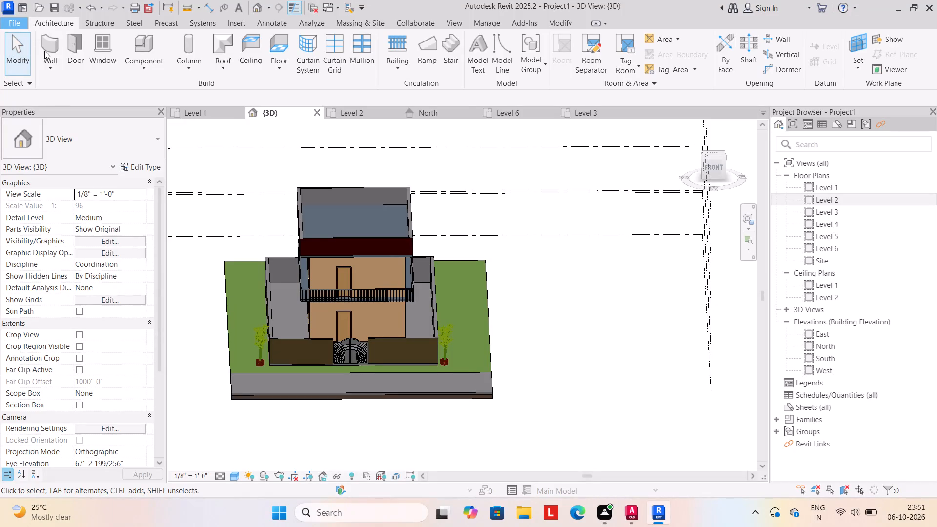
Save the model as a Revit project file named IN4.dwg on the Desktop.
{"action": "left_click", "coordinate": [43, 182]}
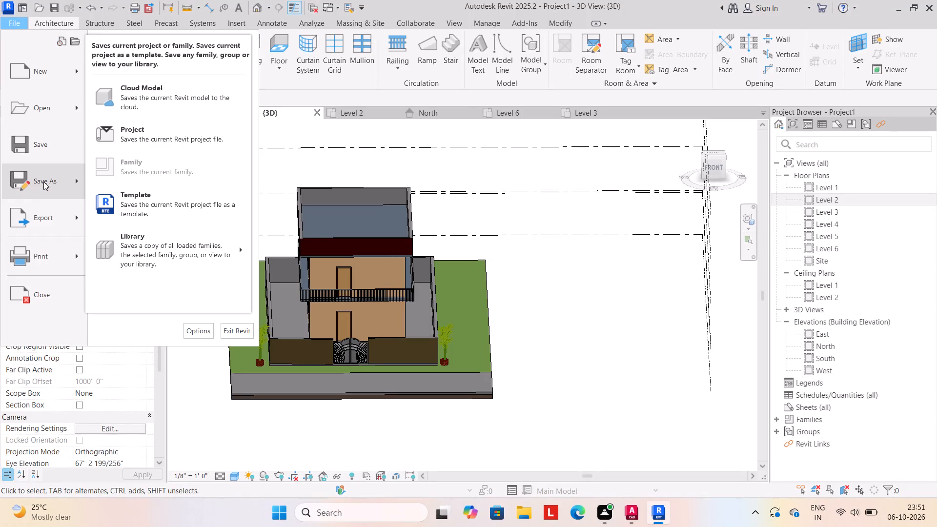
{"action": "left_click", "coordinate": [151, 136]}
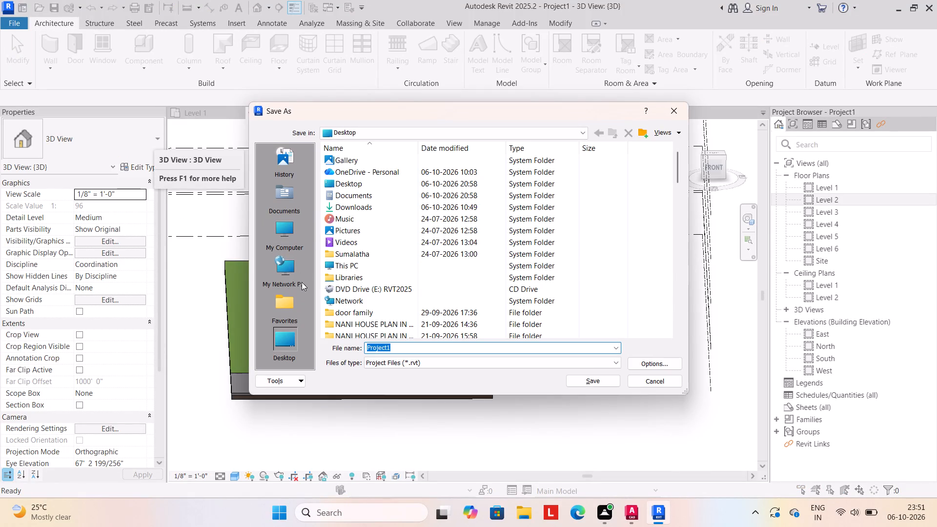
{"action": "left_click", "coordinate": [287, 338]}
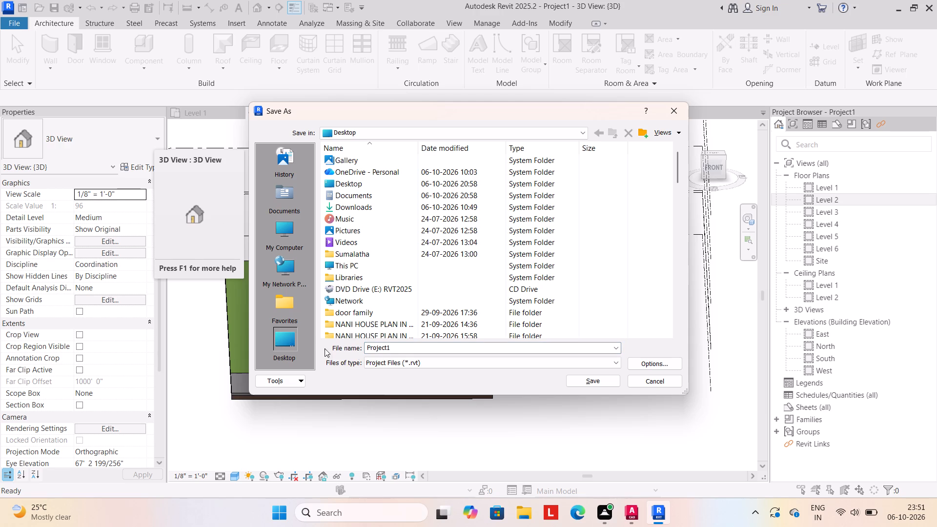
{"action": "left_click", "coordinate": [400, 347]}
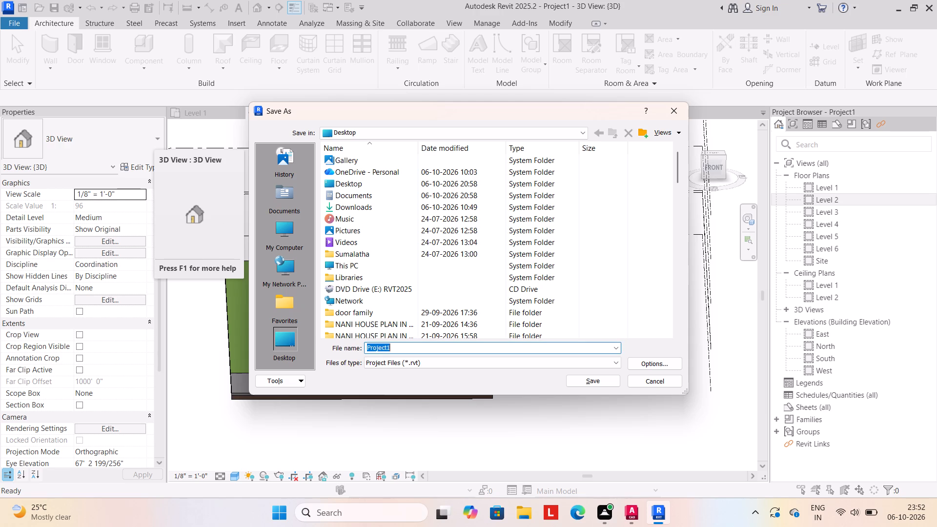
{"action": "type", "text": "IN"}
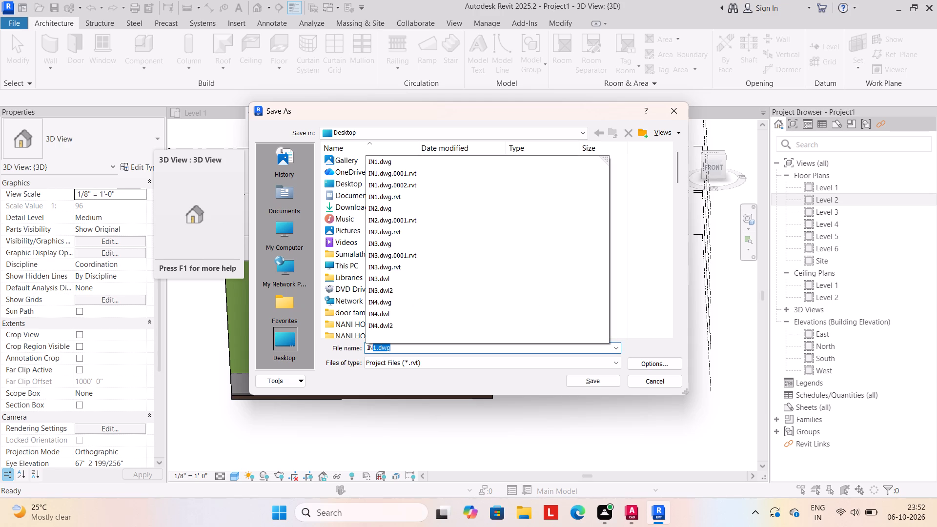
{"action": "key", "text": "4"}
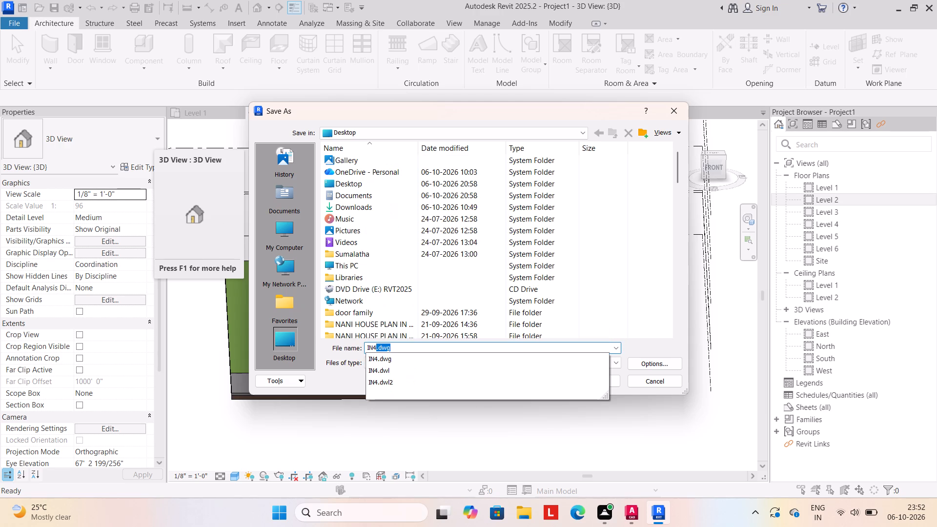
{"action": "left_click", "coordinate": [385, 362]}
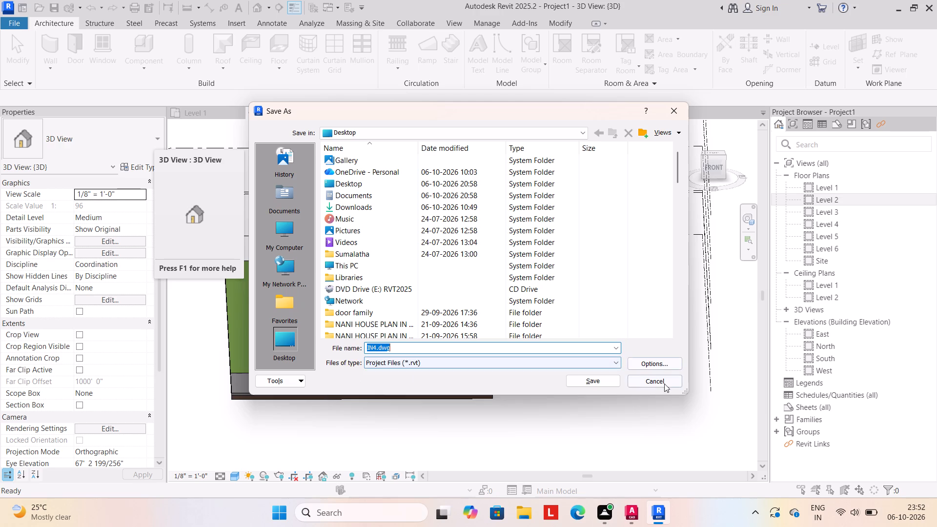
{"action": "left_click", "coordinate": [599, 380]}
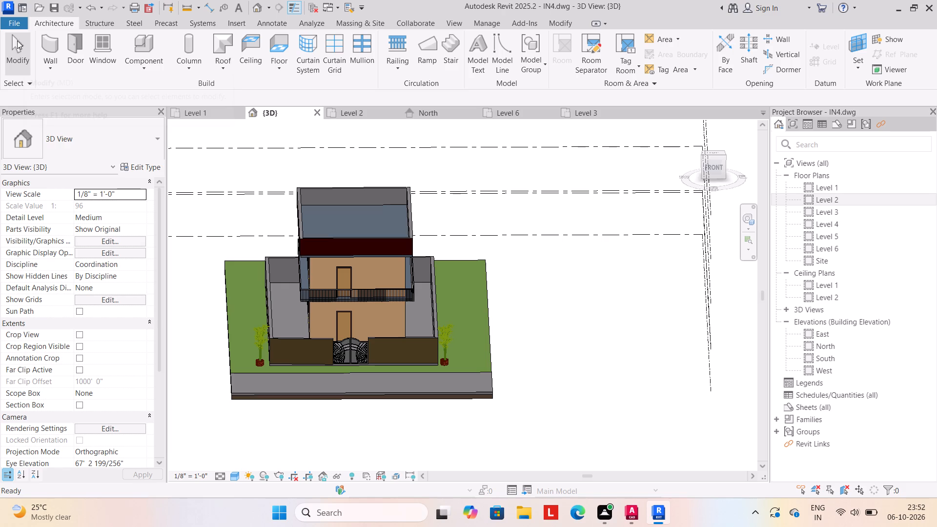
Save the project again as IN4.dwg.rvt on the Desktop, using the same project file name.
{"action": "left_click", "coordinate": [16, 23]}
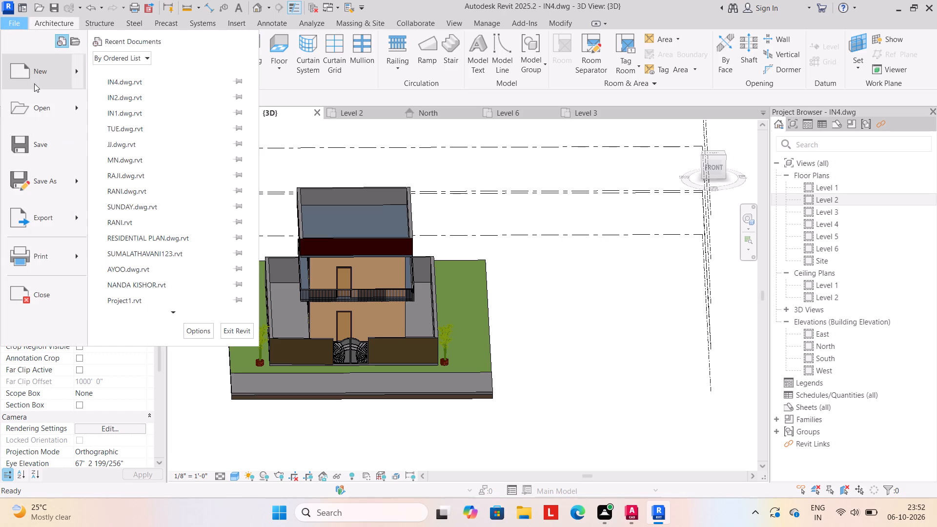
{"action": "left_click", "coordinate": [44, 185]}
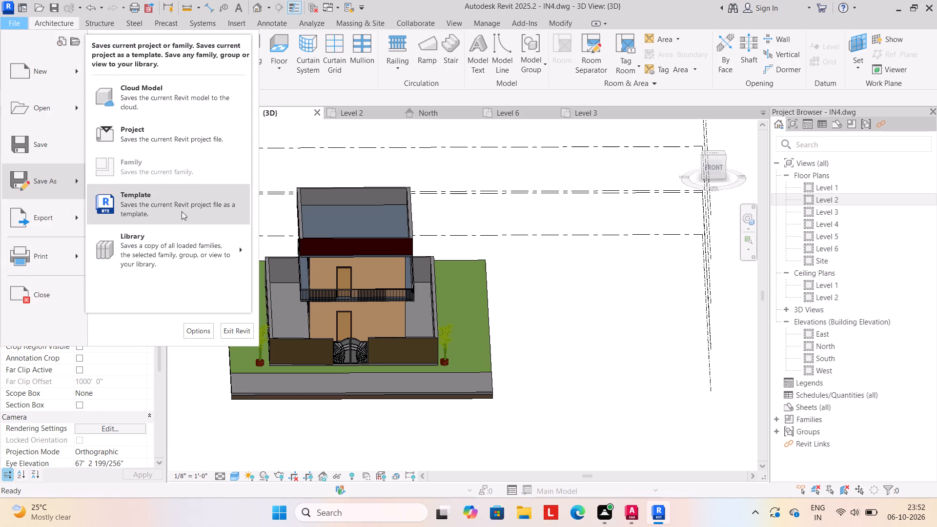
{"action": "left_click", "coordinate": [174, 143]}
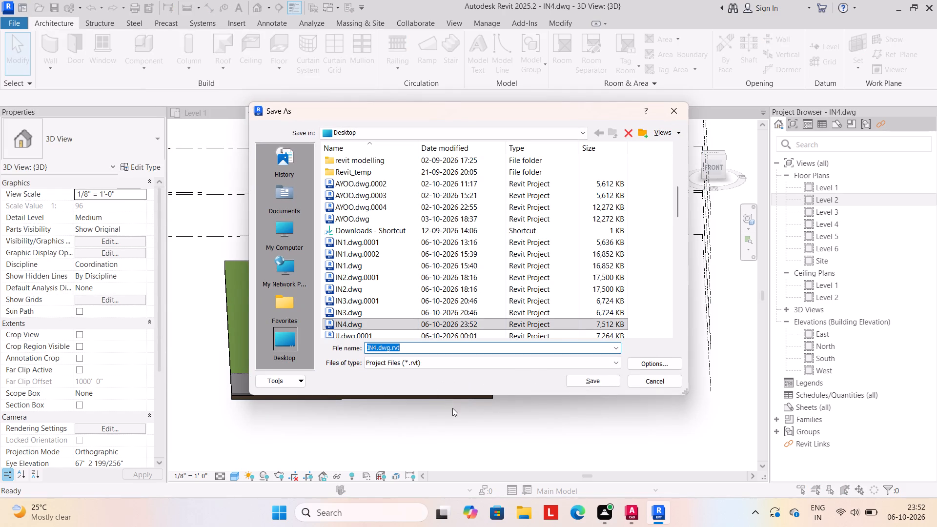
{"action": "left_click", "coordinate": [596, 381]}
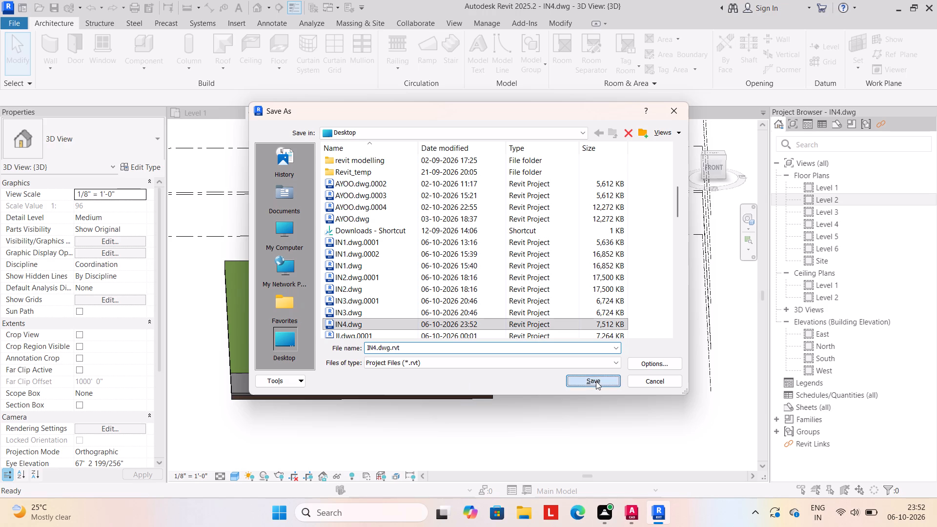